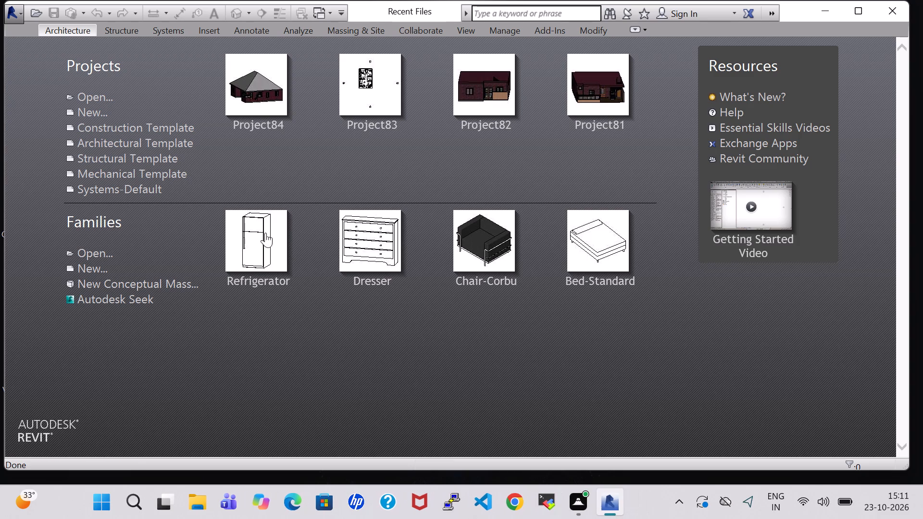
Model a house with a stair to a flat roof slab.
Create a new project from the Architectural Template.
left_click(100, 106)
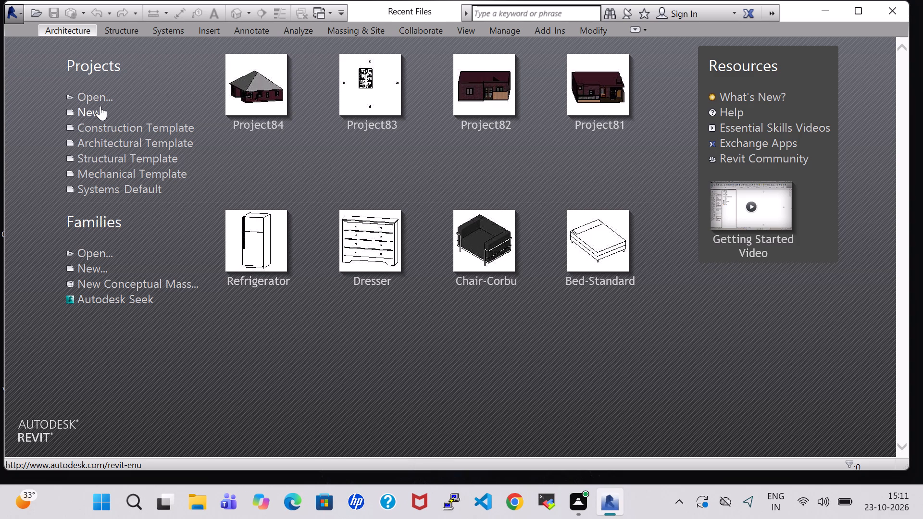
left_click(346, 206)
left_click(352, 210)
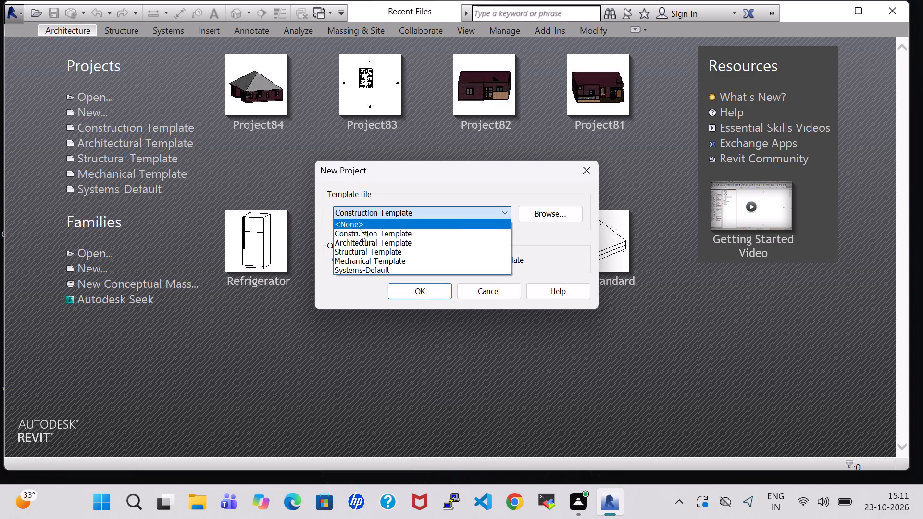
left_click(362, 241)
left_click(421, 289)
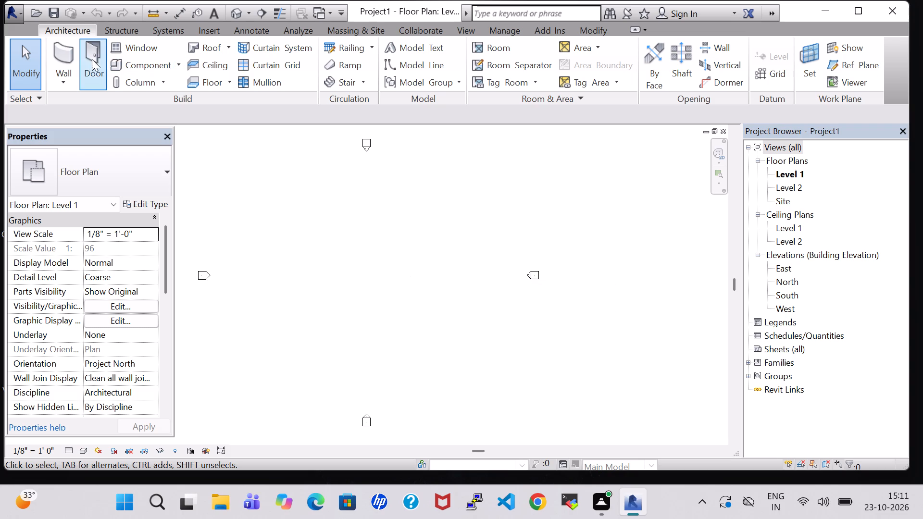
Draw a closed rectangle of Generic - 8" exterior walls on Level 1, 40' wide by 50' long, with an unconnected height of 10'.
left_click(68, 49)
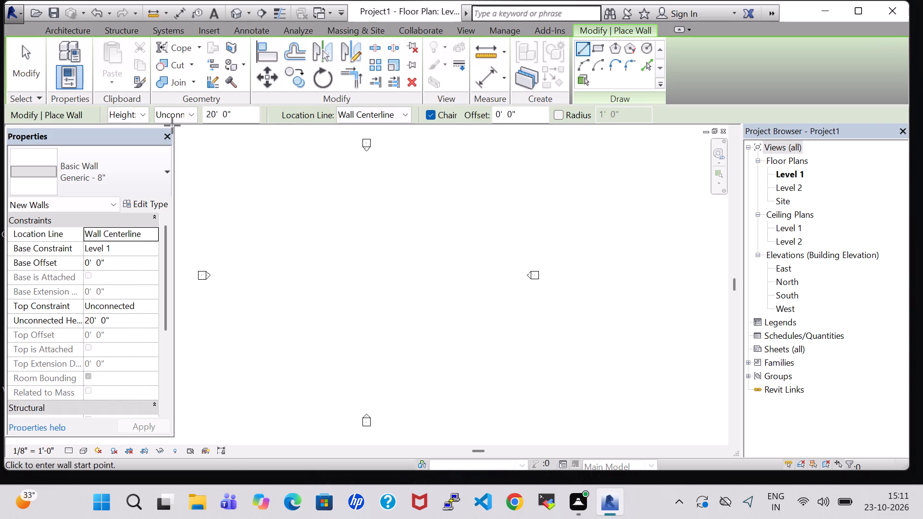
left_click(210, 122)
key("BackSpace")
key("1")
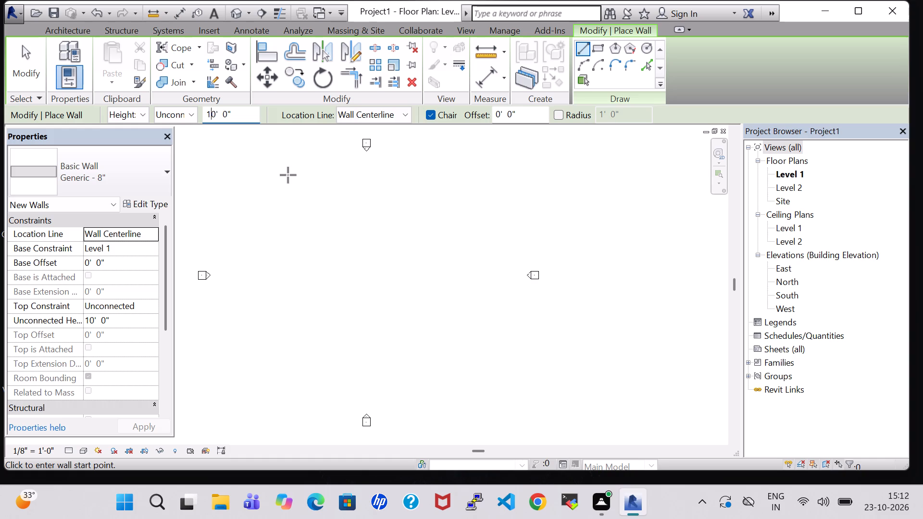
left_click(721, 451)
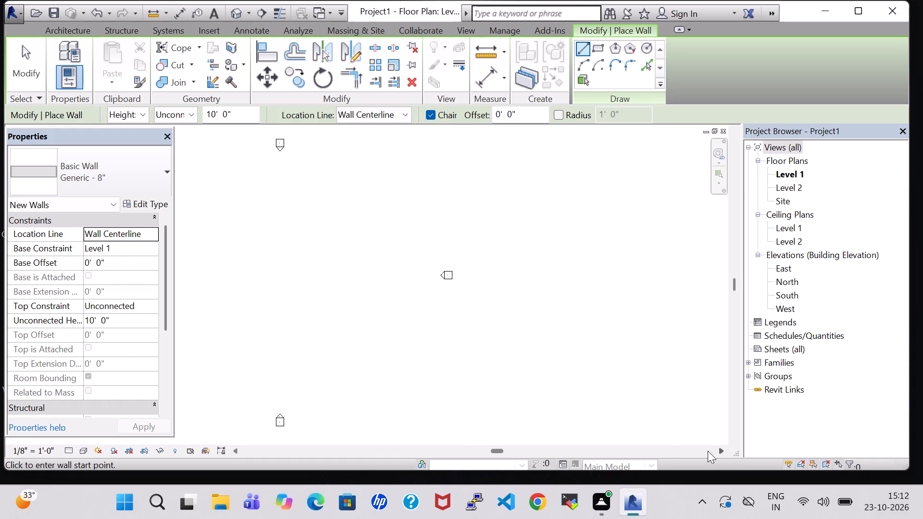
double_click(232, 450)
left_click(399, 188)
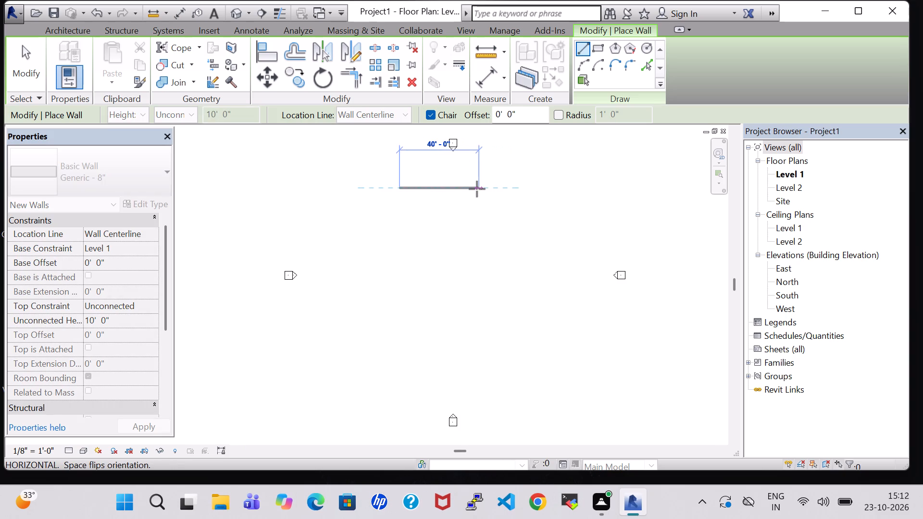
left_click(477, 189)
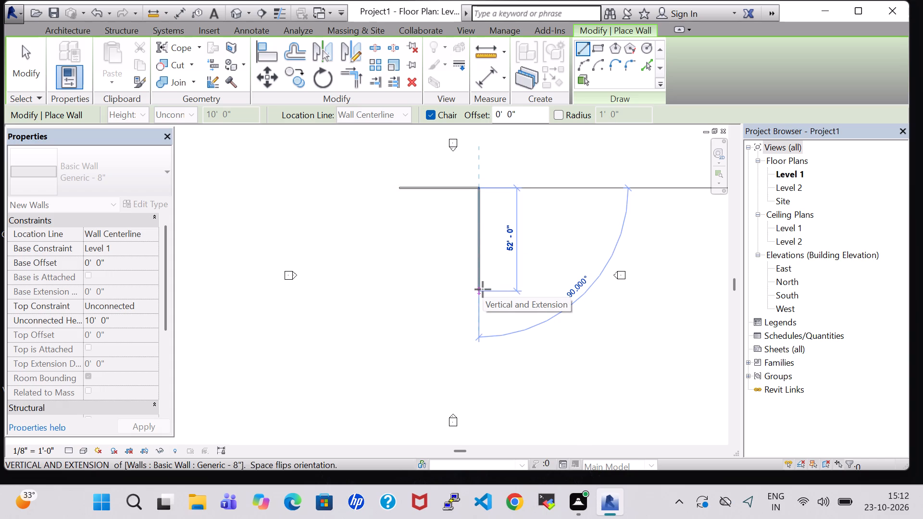
type("50")
key("Return")
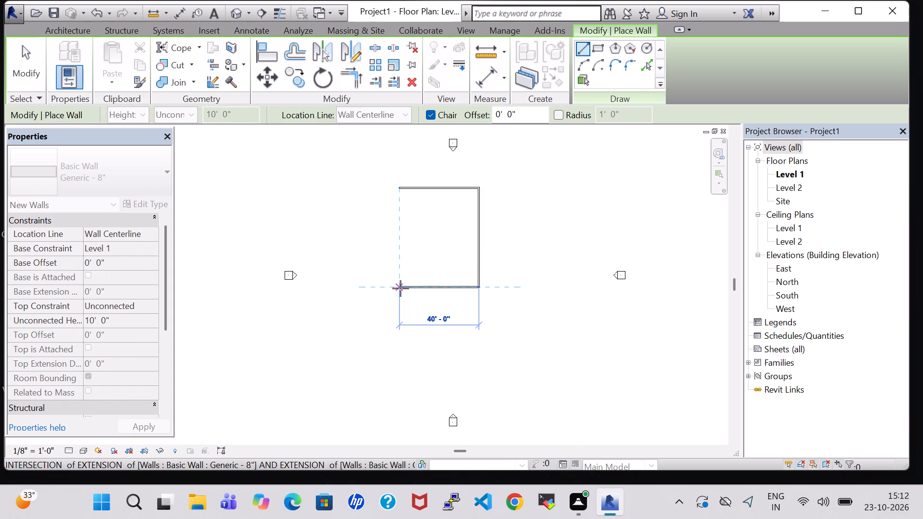
left_click(400, 288)
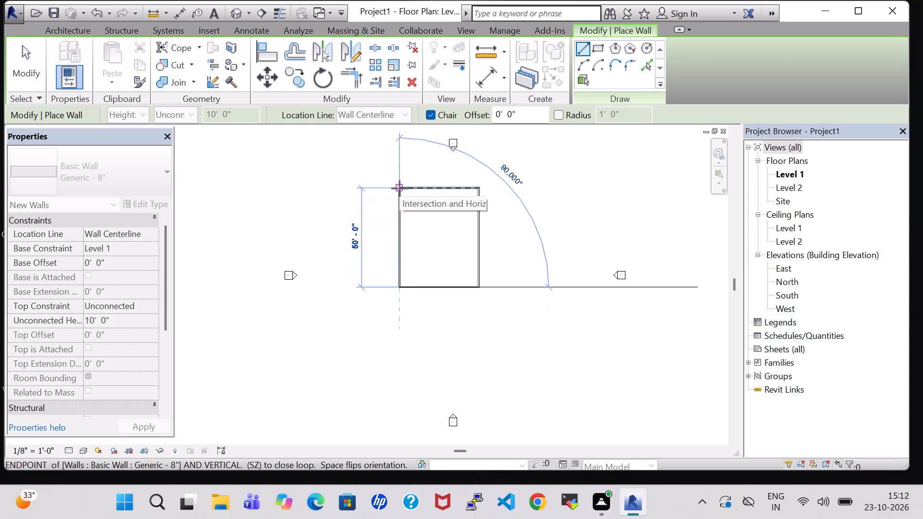
left_click(399, 188)
key("Escape")
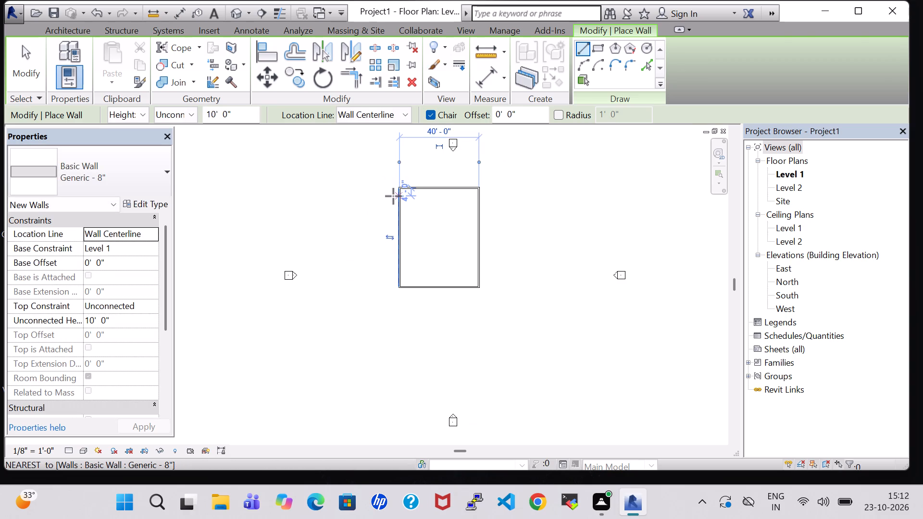
key("Escape")
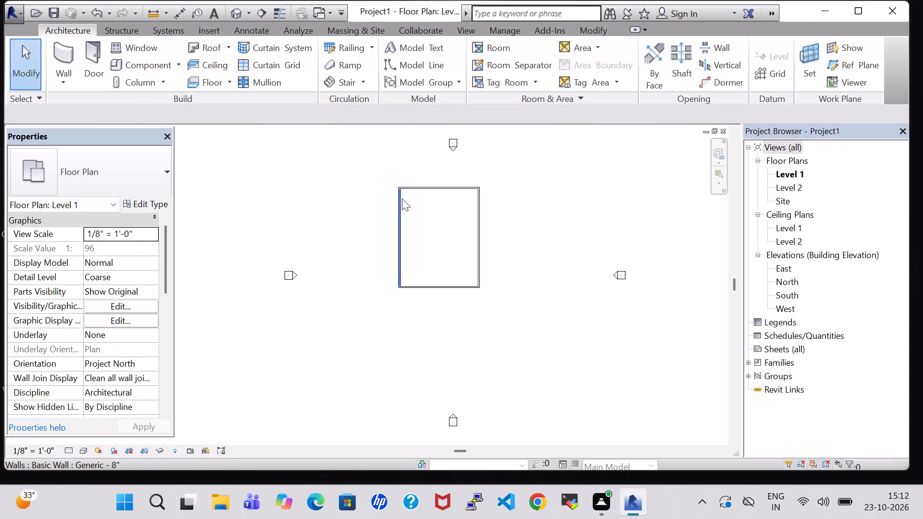
Draw stepped inner walls from the east wall: about 36'-7" west, 29'-1" south, 20'-3" east, 7'-4" south, and 16'-4" east.
scroll(402, 198, "up", 3)
left_click(66, 48)
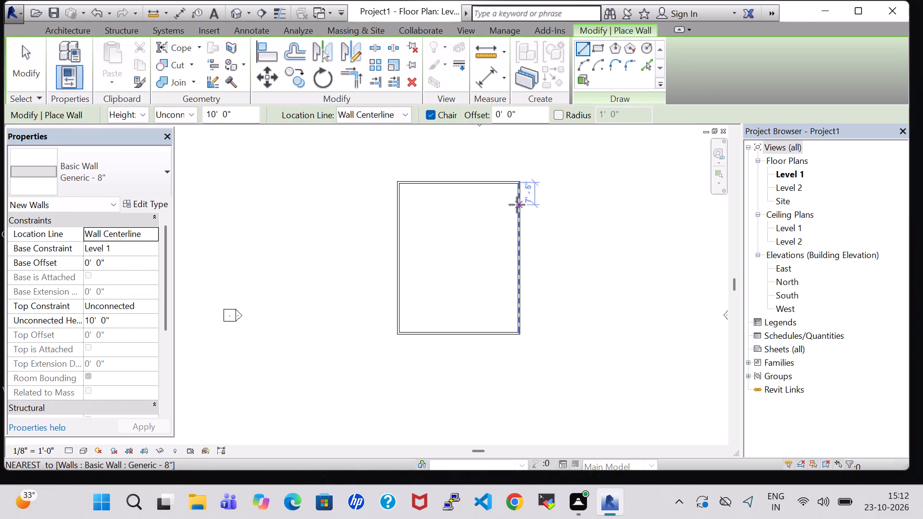
left_click(518, 206)
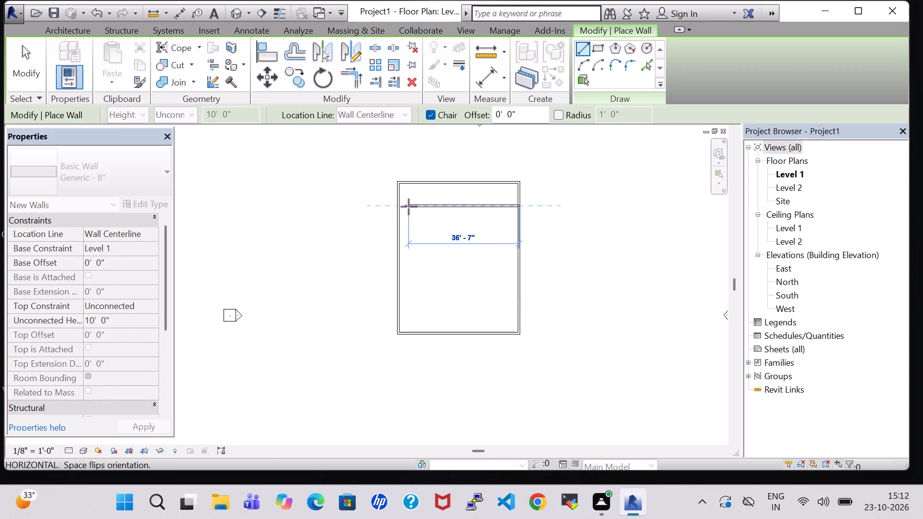
left_click(409, 207)
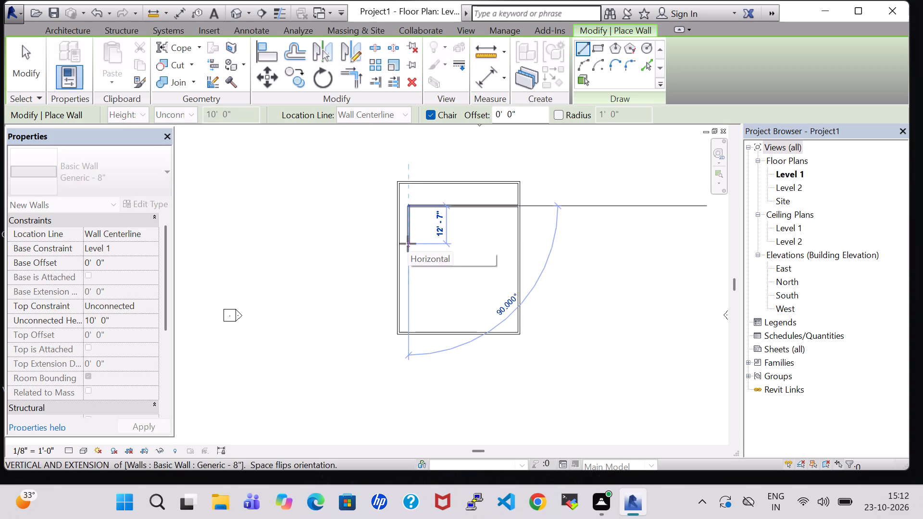
left_click(413, 294)
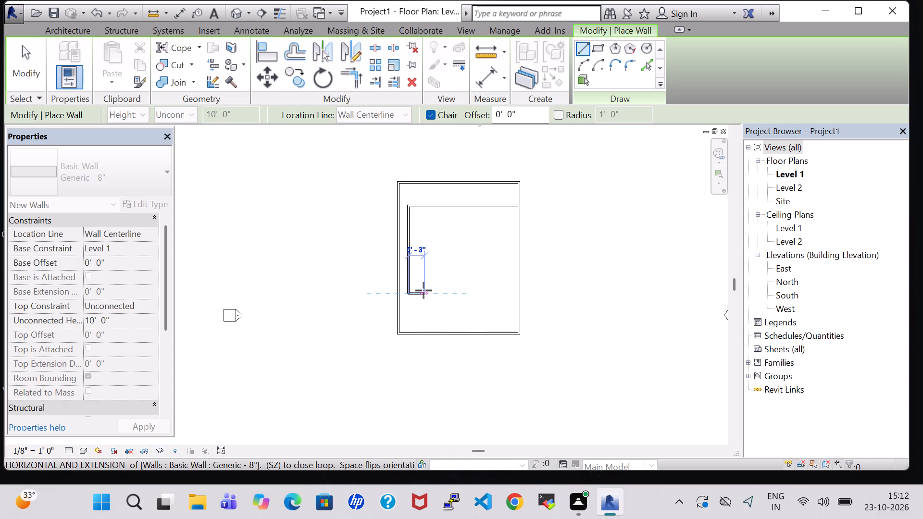
left_click(470, 294)
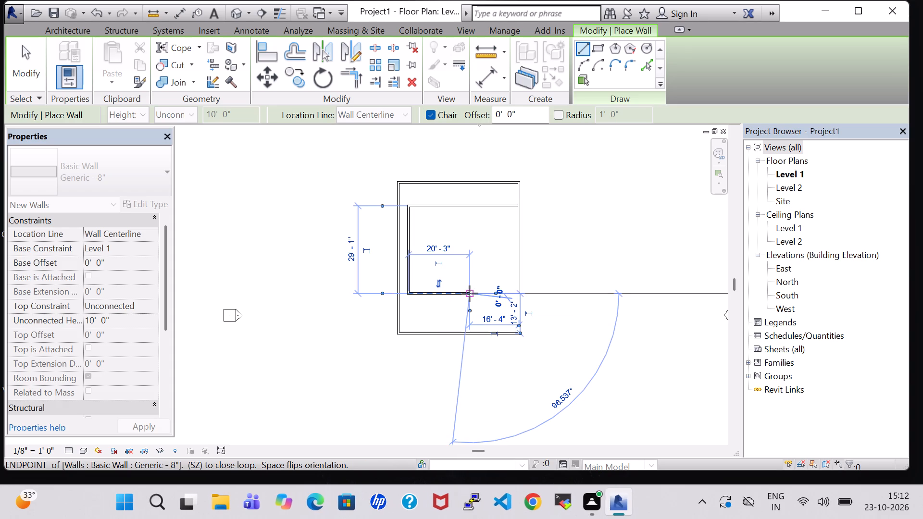
left_click(470, 316)
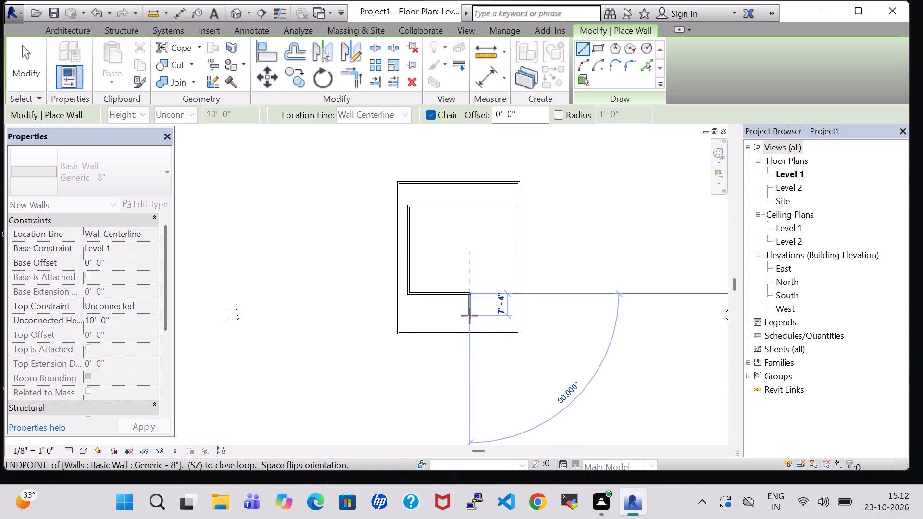
left_click(519, 310)
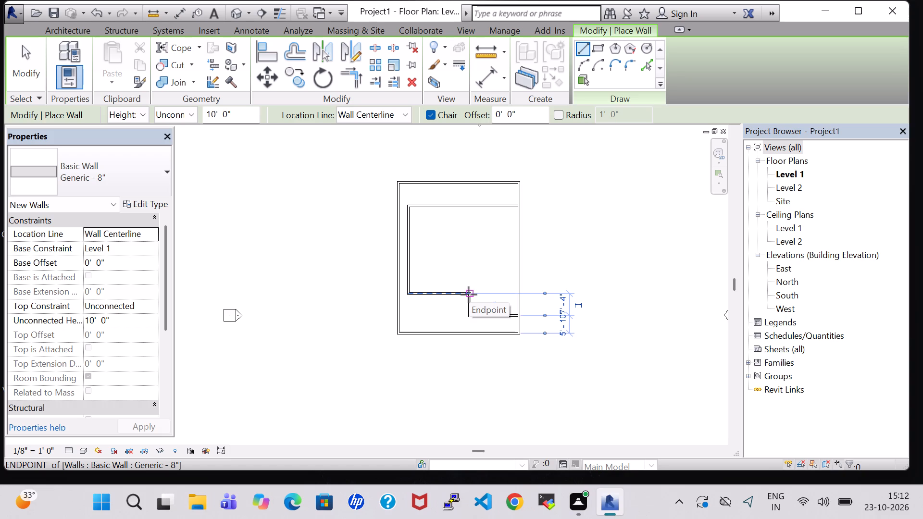
key("Escape")
key("Escape")
Move the northern inner wall 3' north, to 4'-9" from the outer north wall.
left_click(444, 210)
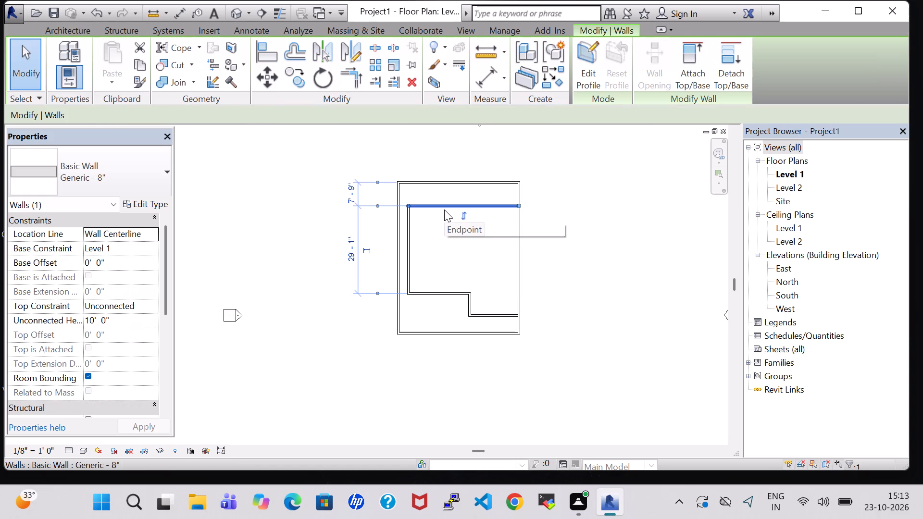
key("Up")
key("Up")
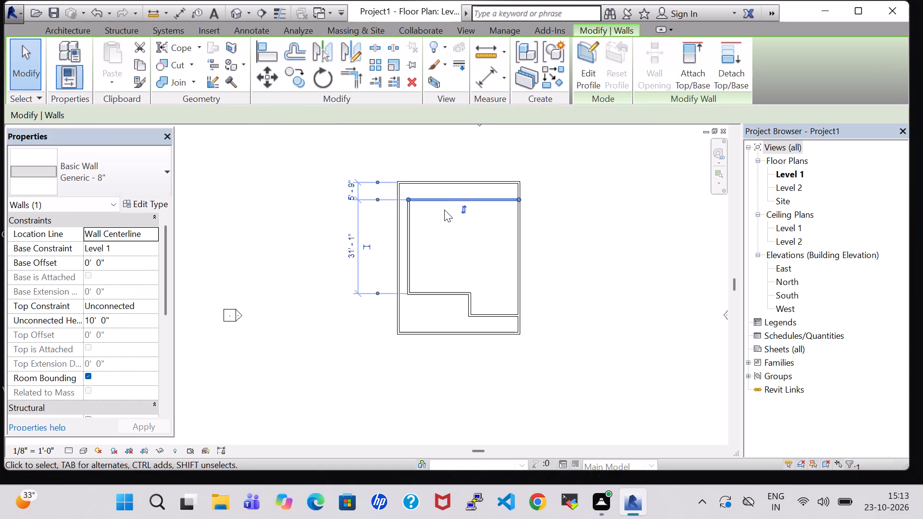
key("Up")
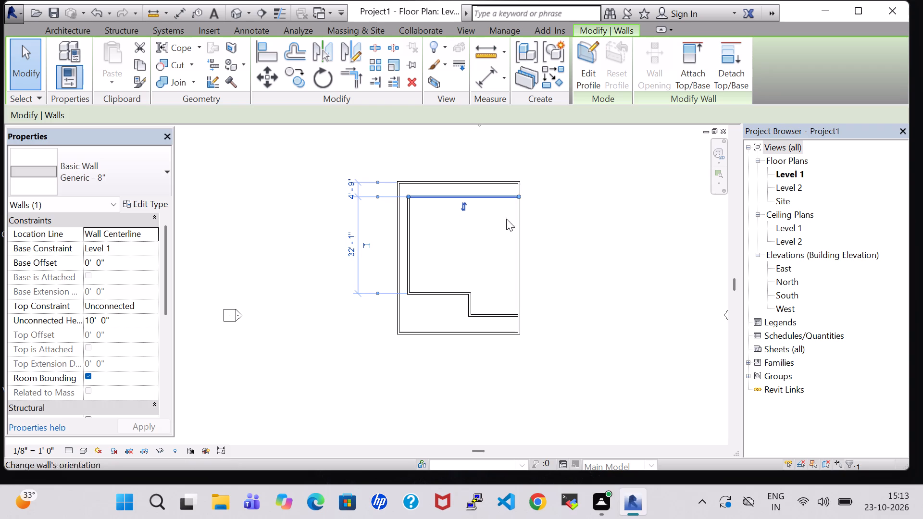
left_click(605, 216)
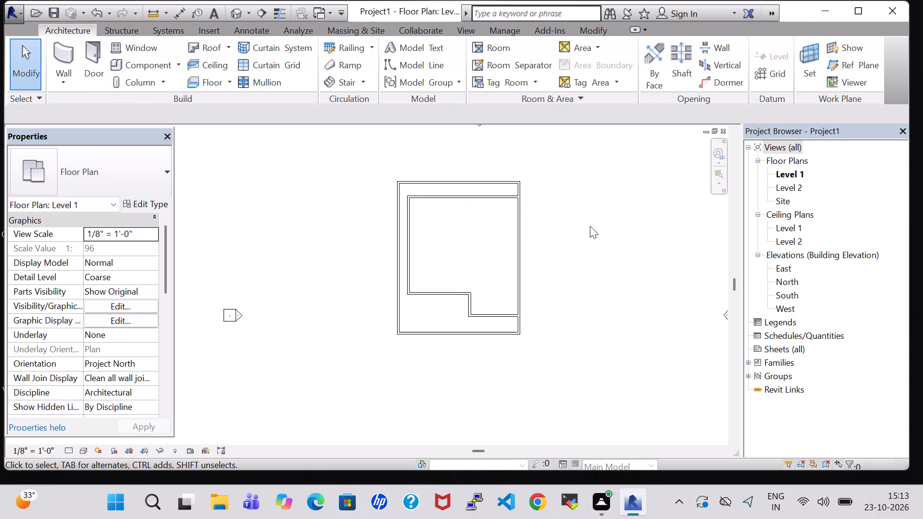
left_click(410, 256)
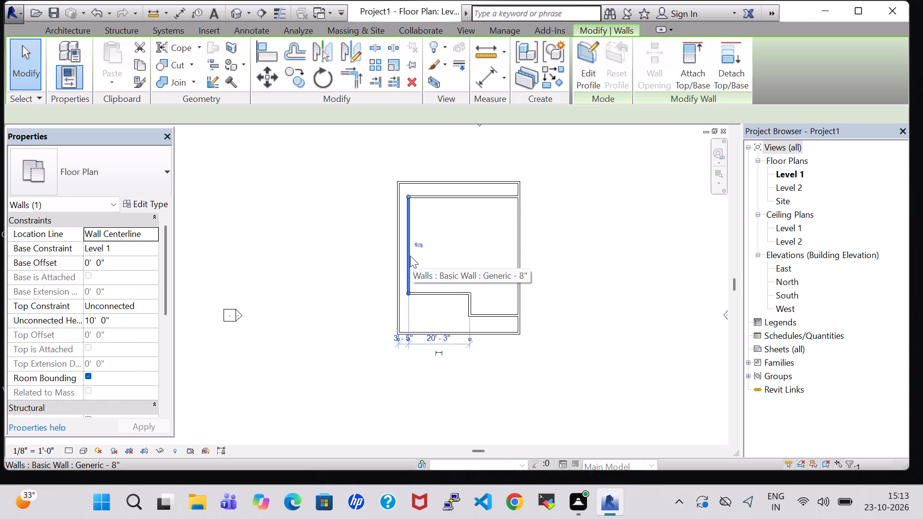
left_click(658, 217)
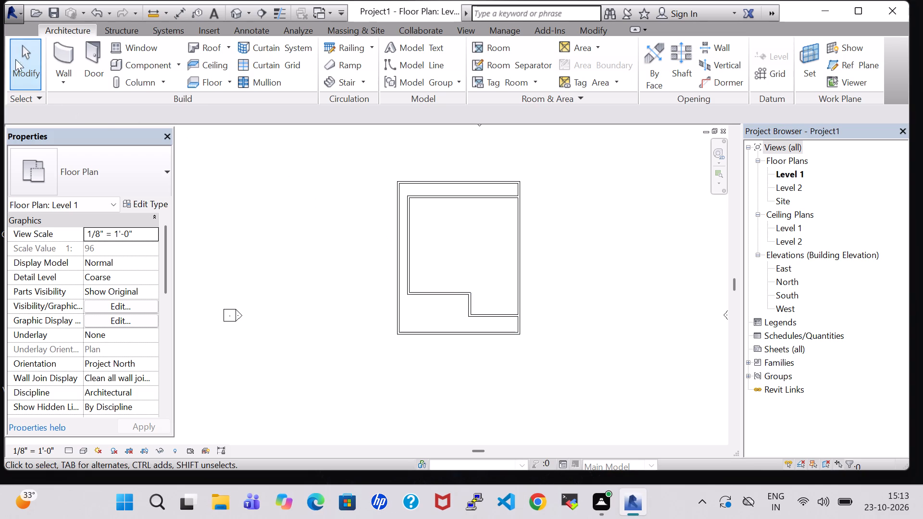
Draw a partition about 12' south from the northern inner wall's midpoint, plus cross walls from its end to the west inner and east outer walls.
left_click(76, 60)
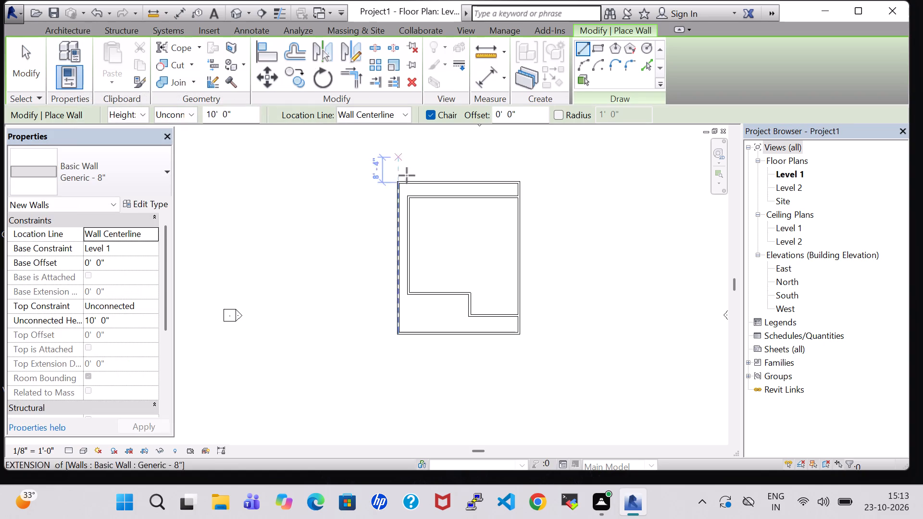
left_click(463, 196)
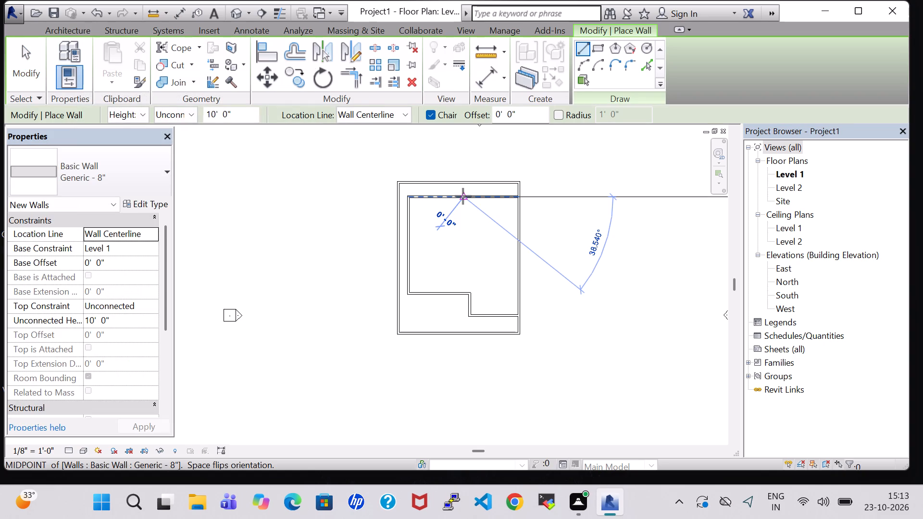
left_click(463, 233)
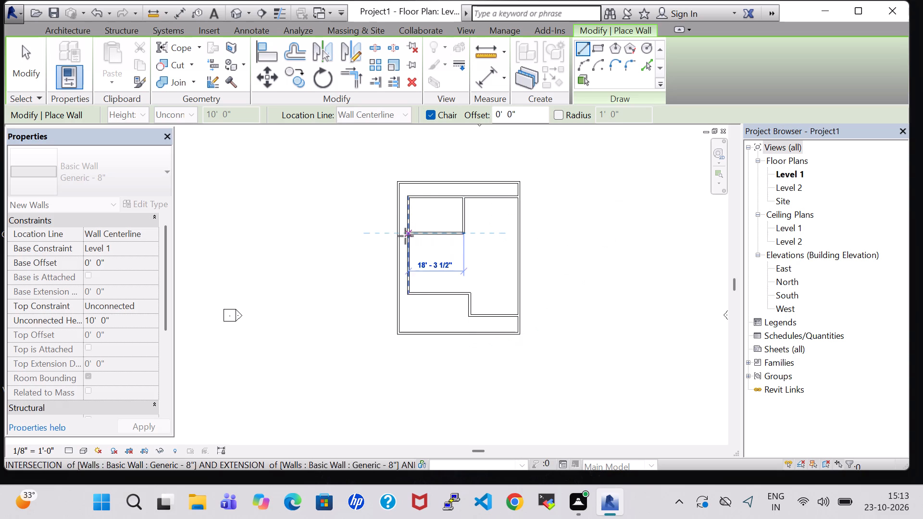
left_click(405, 236)
key("Escape")
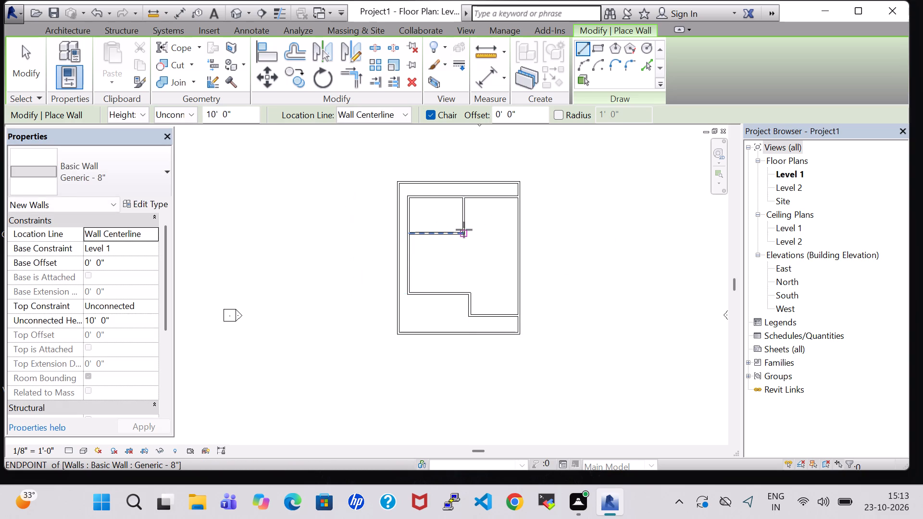
left_click(465, 232)
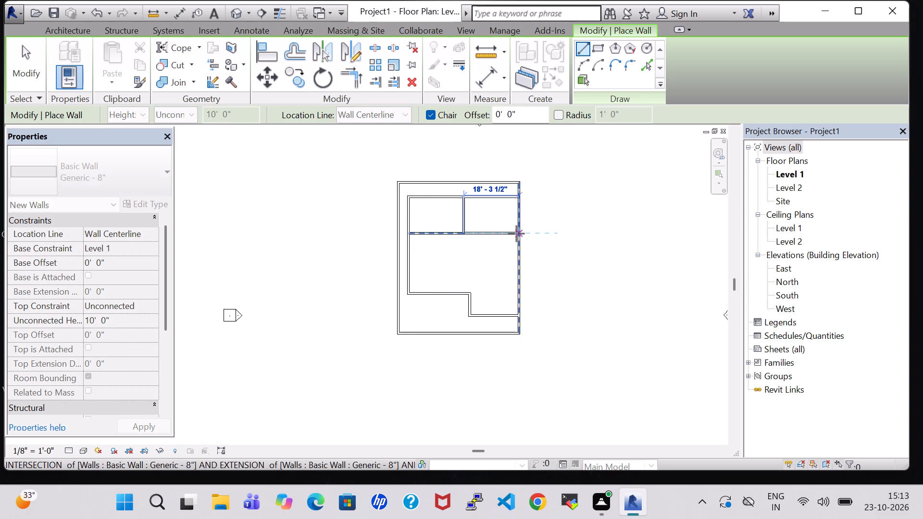
left_click(516, 234)
key("Escape")
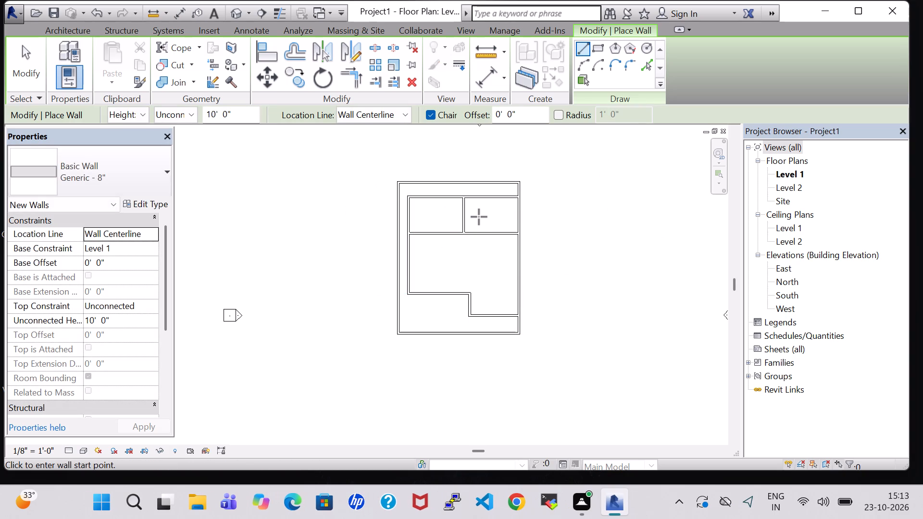
Enclose a room below the cross wall, starting 3' west of the partition and running 10' south, about 15'-3 1/2" west to the inner wall.
left_click(455, 234)
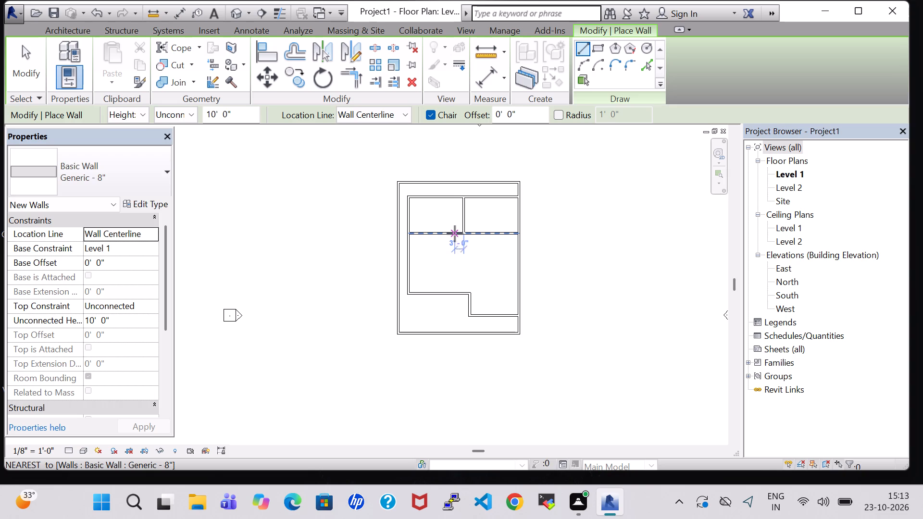
left_click(454, 263)
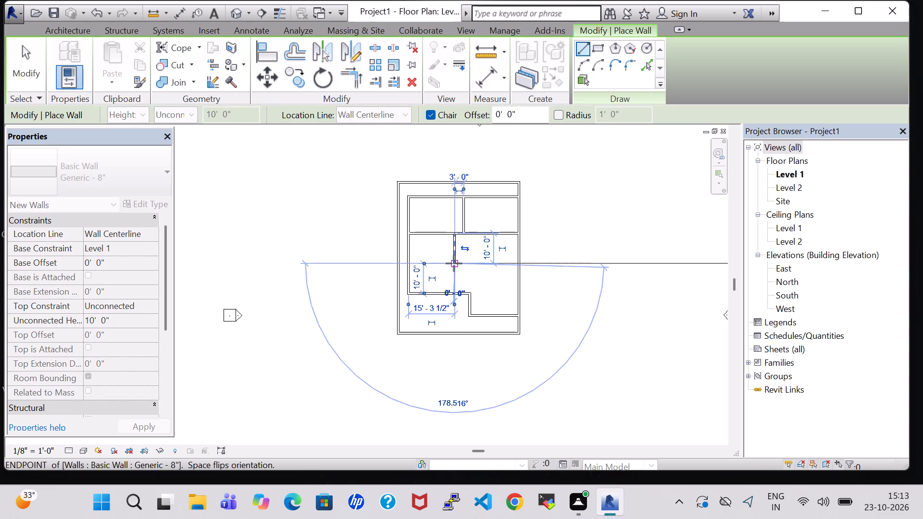
left_click(406, 263)
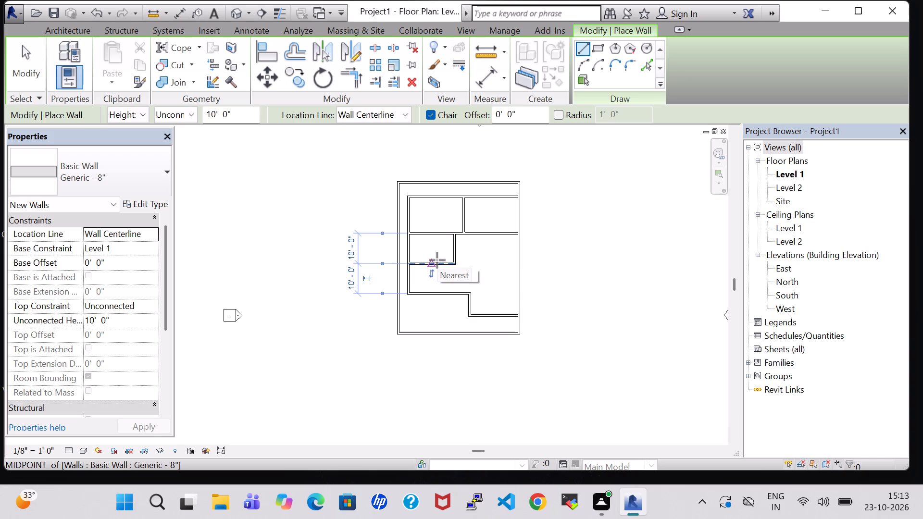
Extend the middle-west room's east side with a 10' wall south from its southeast corner to the stepped inner wall.
scroll(437, 260, "up", 2)
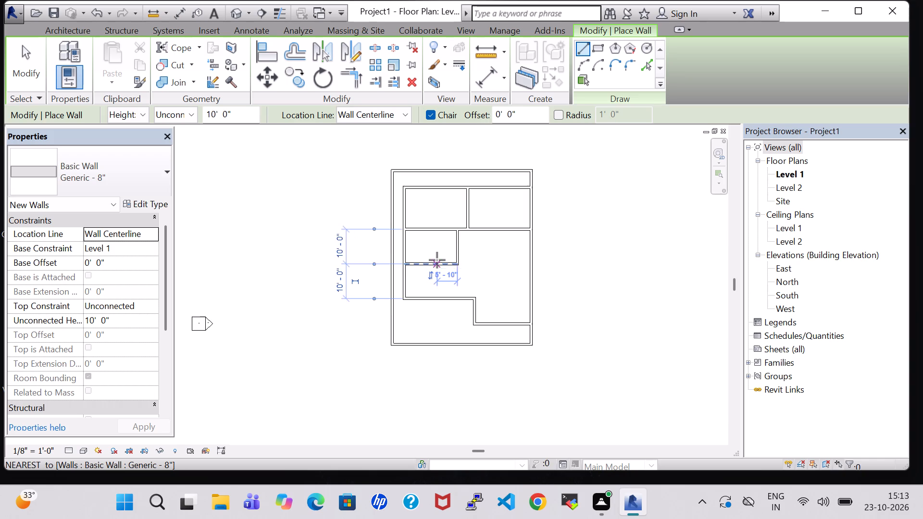
scroll(437, 260, "up", 4)
middle_click_drag(437, 251, 437, 237)
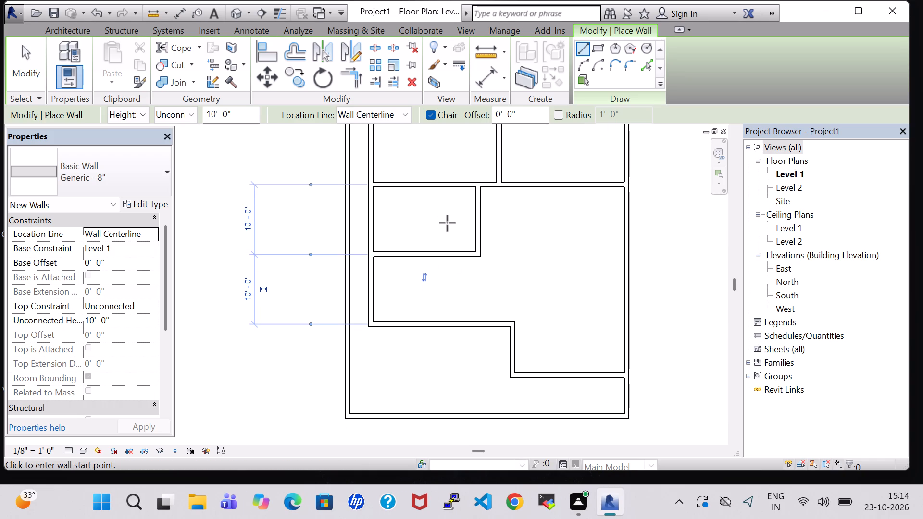
scroll(457, 219, "down", 1)
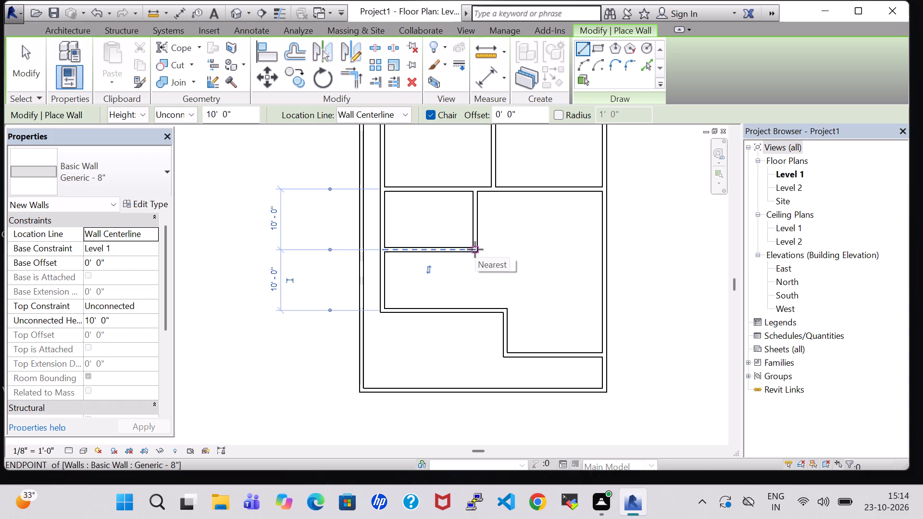
left_click(475, 249)
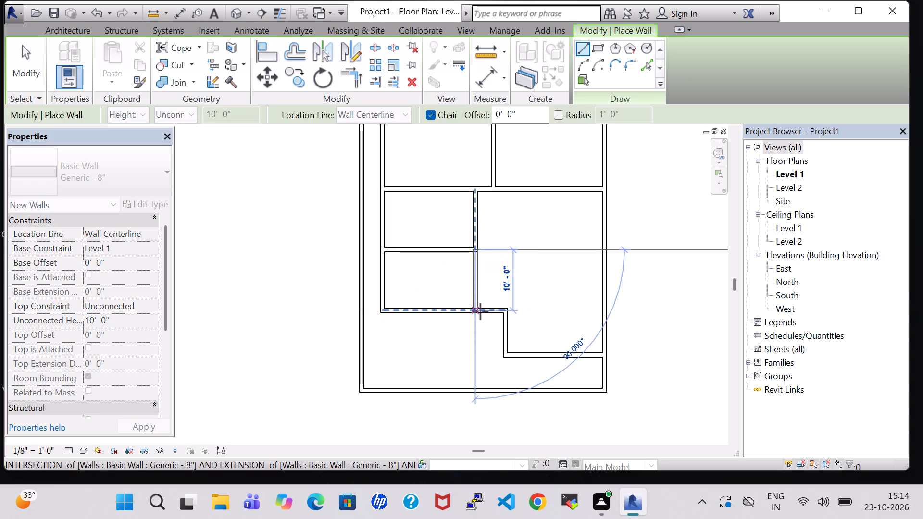
left_click(478, 311)
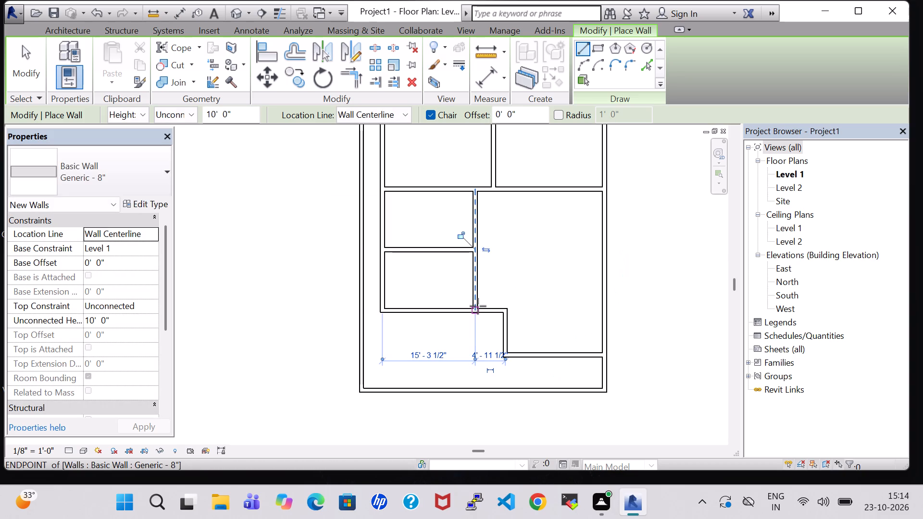
key("Escape")
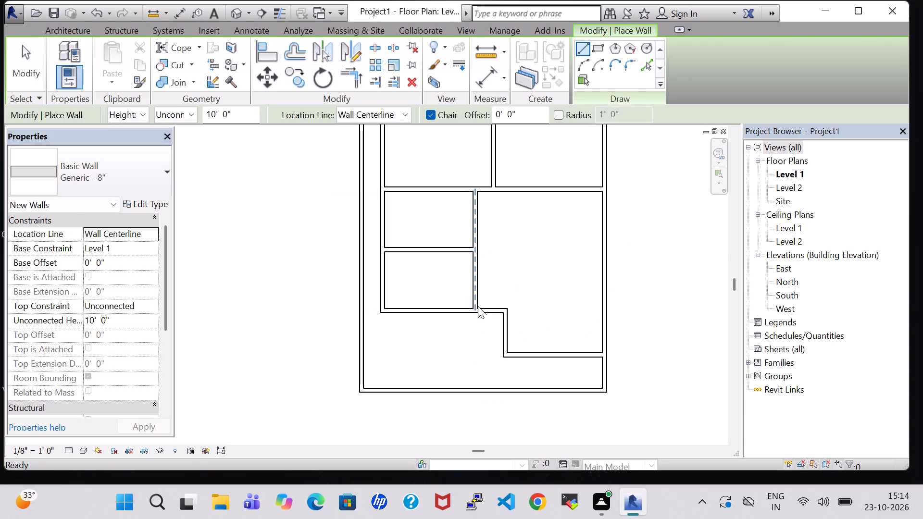
key("Escape")
left_click(417, 247)
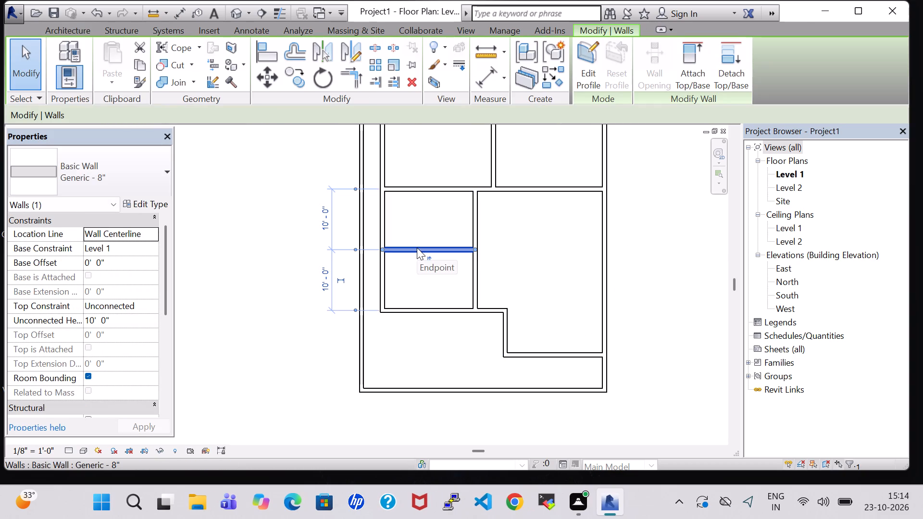
left_click(529, 273)
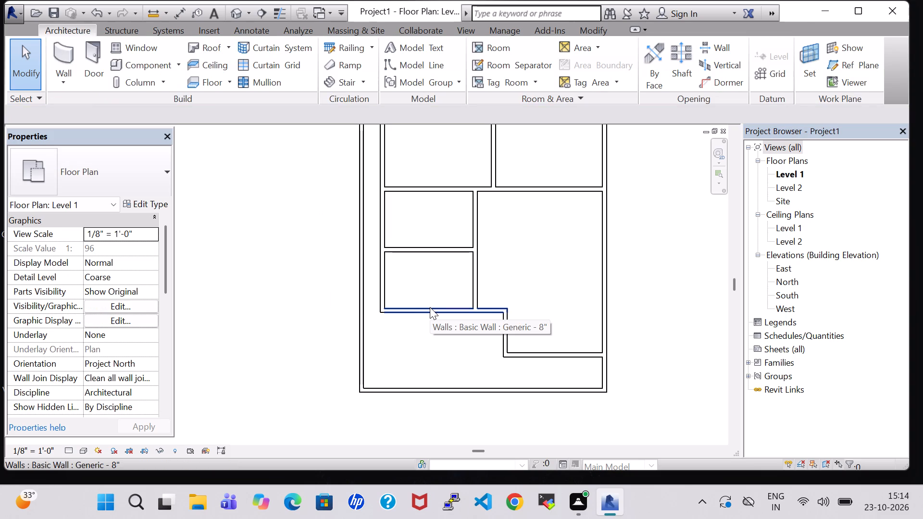
Split the stepped inner wall at the new partition and delete the short segment between the partition and the step.
left_click(597, 36)
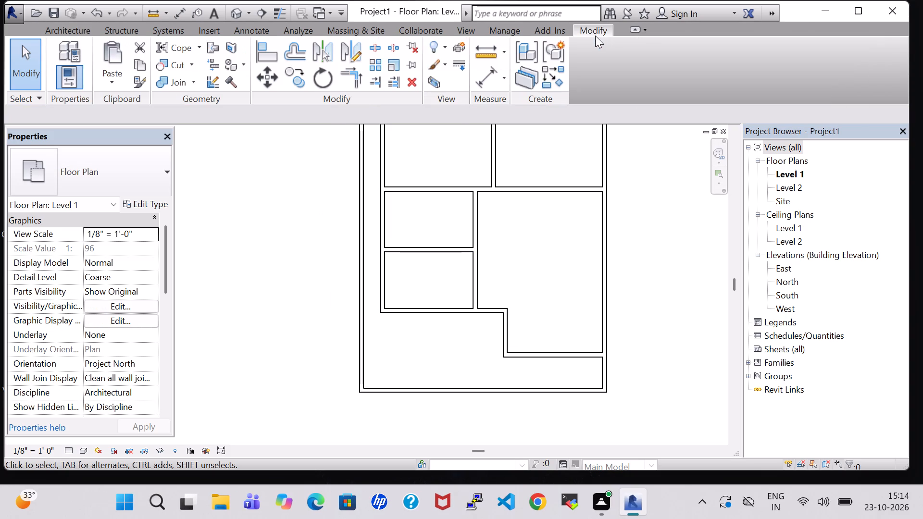
left_click(370, 42)
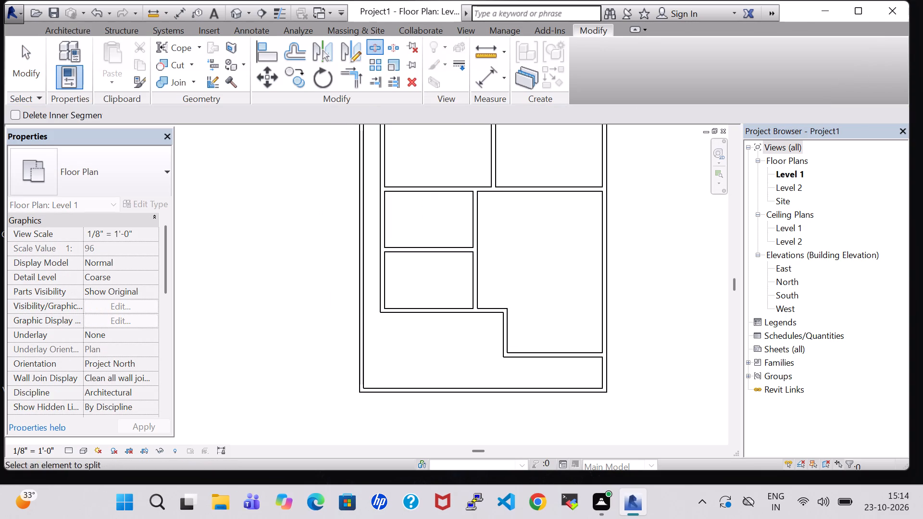
left_click(473, 309)
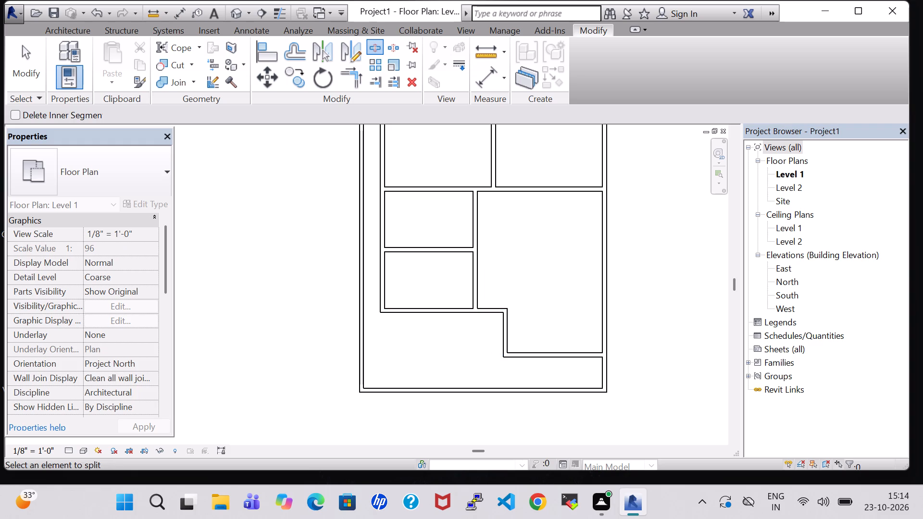
key("Escape")
key("Escape")
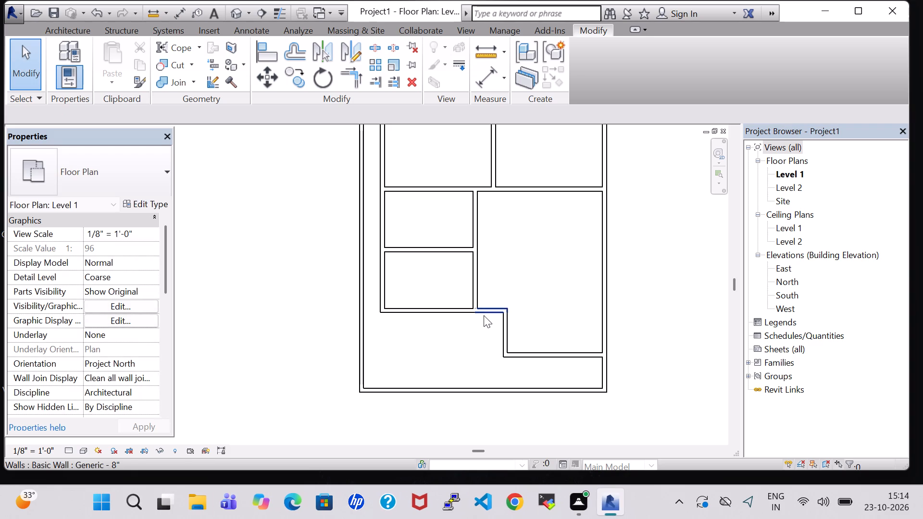
left_click(486, 315)
key("Delete")
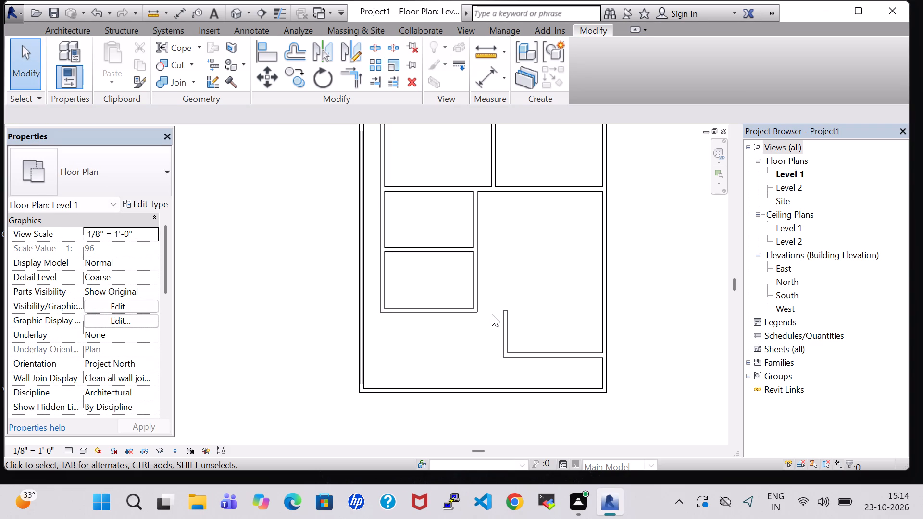
Enclose a room below the west rooms with walls 7'-4" south, about 15'-3 1/2" east, and 7'-4" north.
left_click(39, 31)
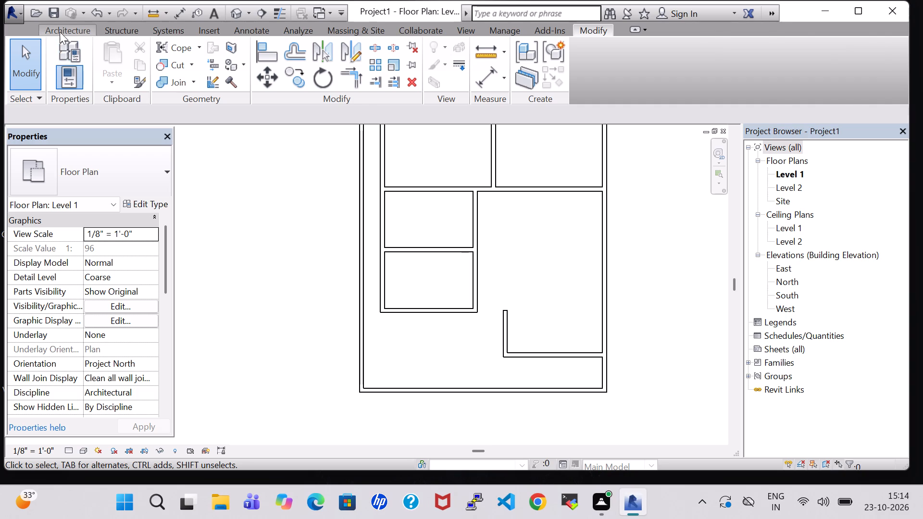
left_click(66, 49)
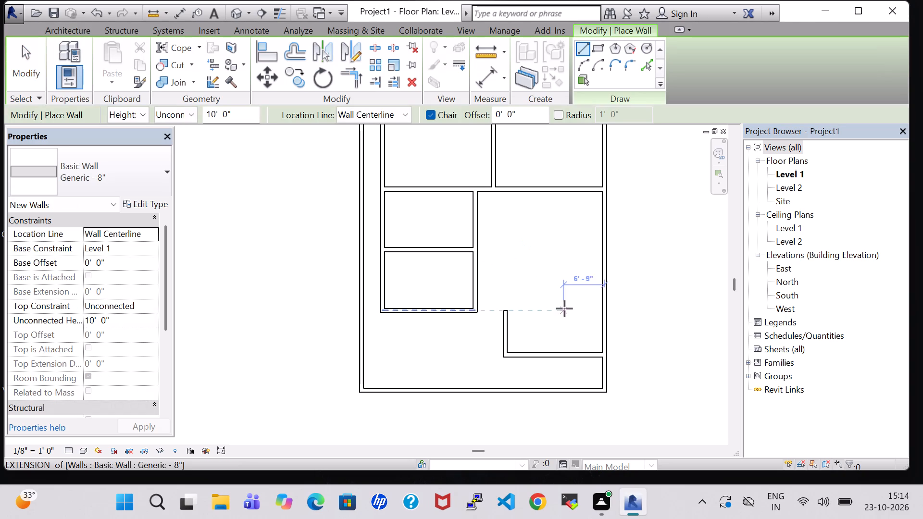
left_click(382, 311)
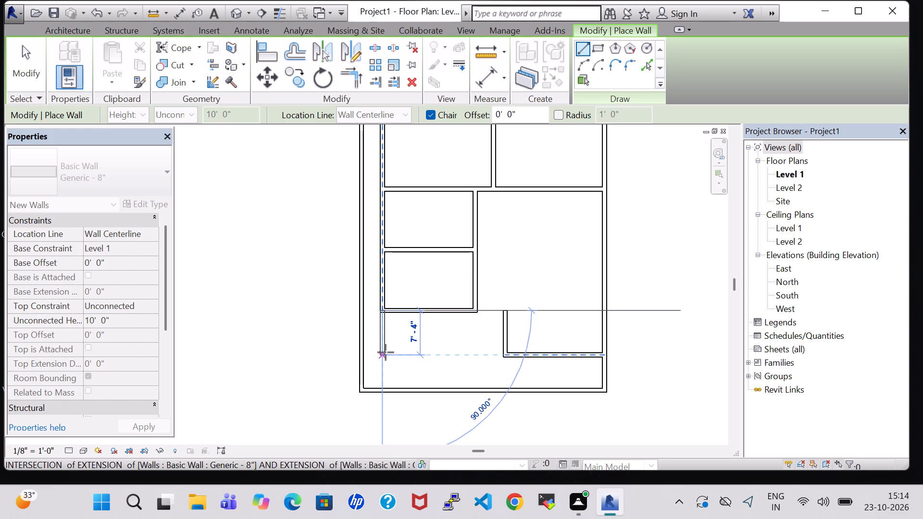
left_click(383, 353)
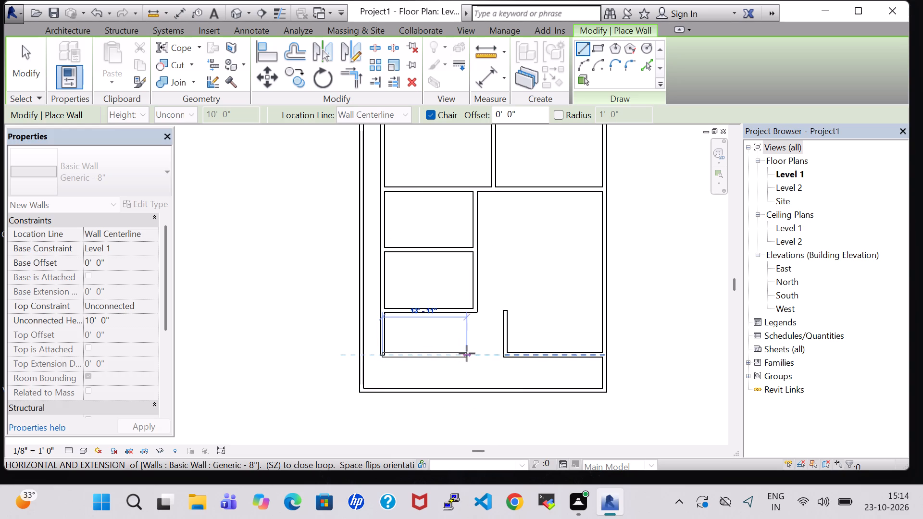
left_click(477, 353)
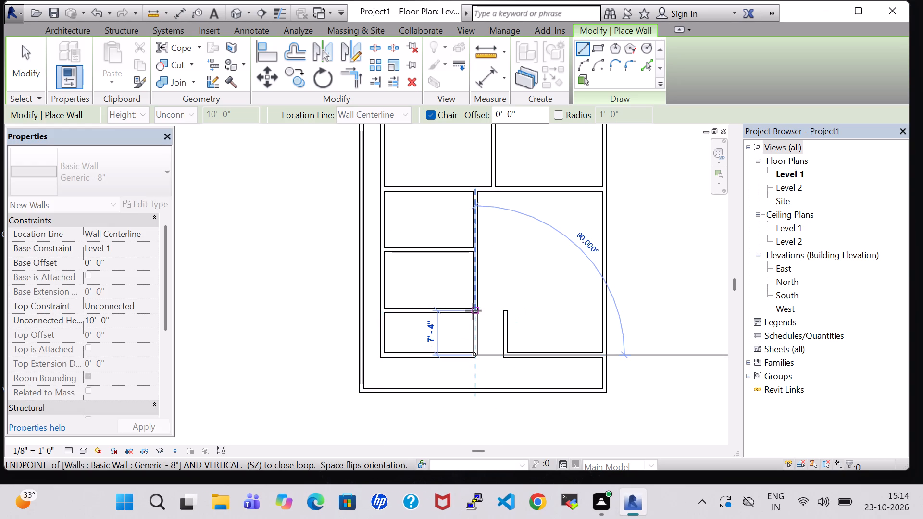
left_click(473, 311)
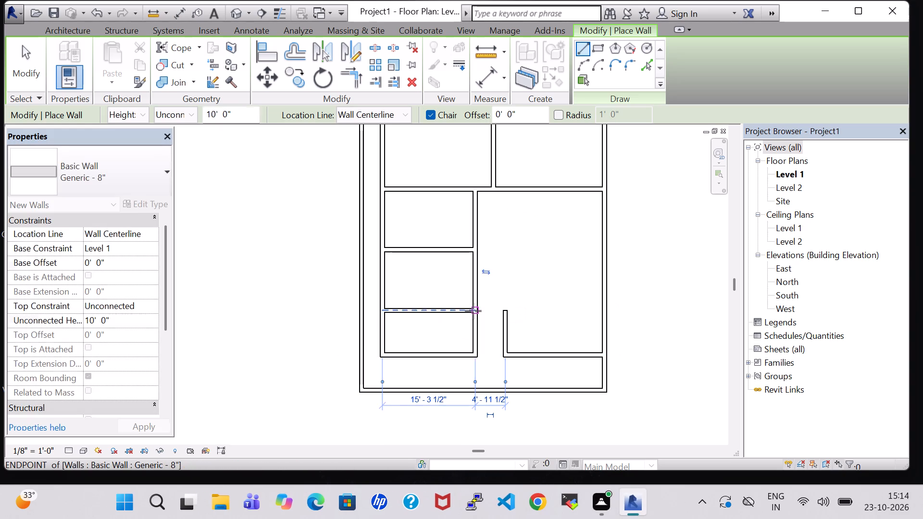
Draw a wall about 4'-11 1/2" east from the new room's southeast corner to the base of the short stub wall.
left_click(475, 355)
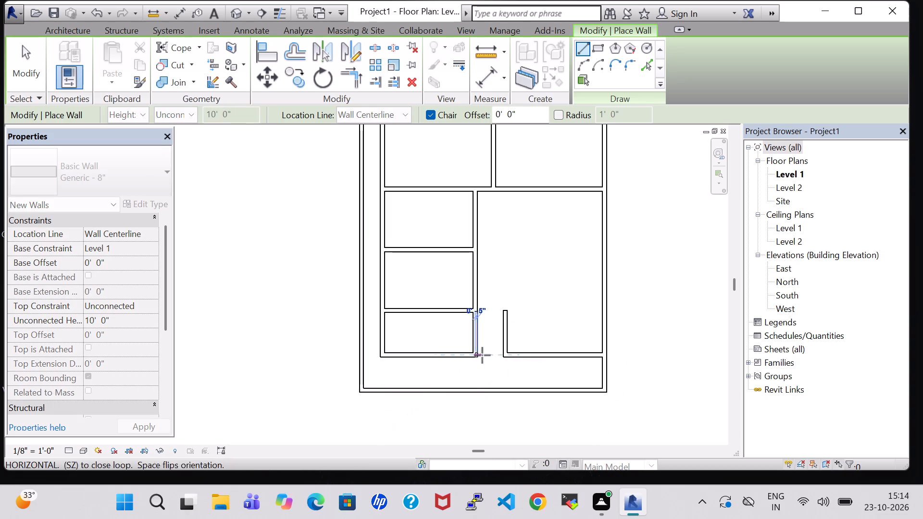
left_click(499, 355)
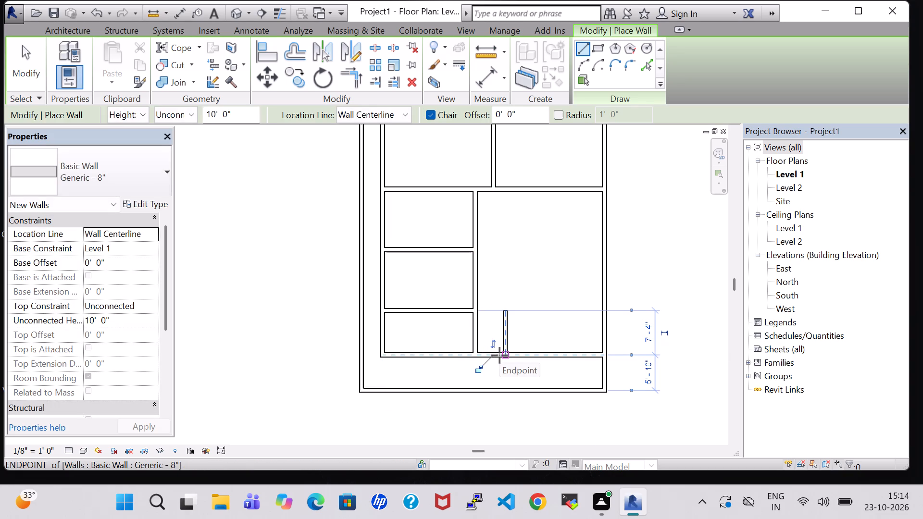
key("Escape")
key("Escape")
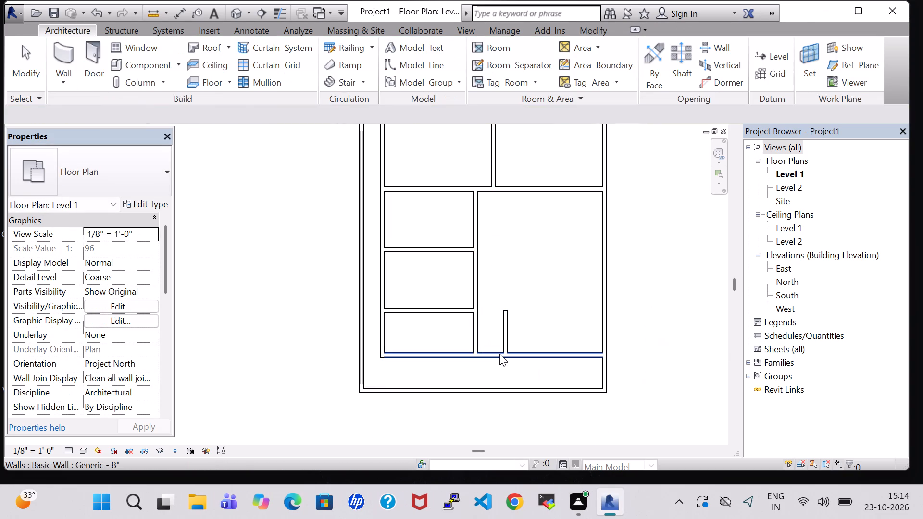
Move the 7'-4" stub wall about 2' east.
left_click(68, 55)
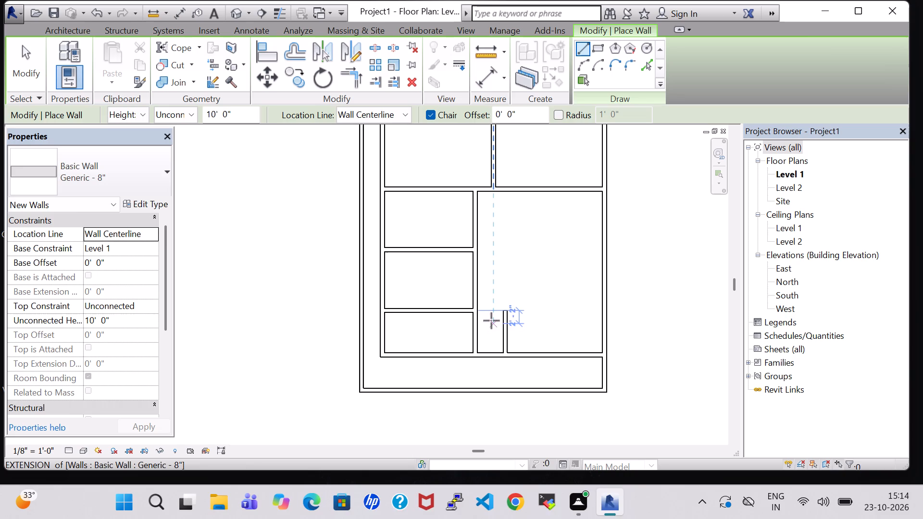
key("Escape")
left_click(500, 331)
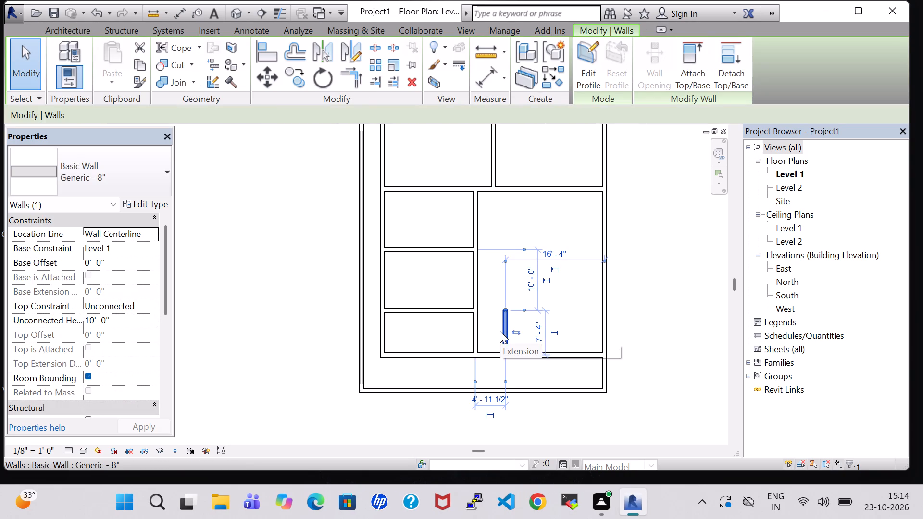
key("Right")
key("Right")
key("Right")
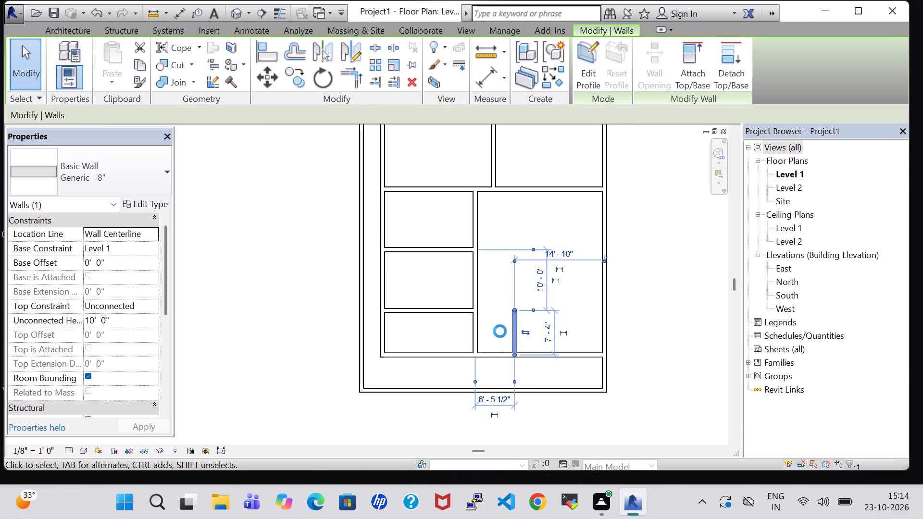
key("Right")
left_click(641, 323)
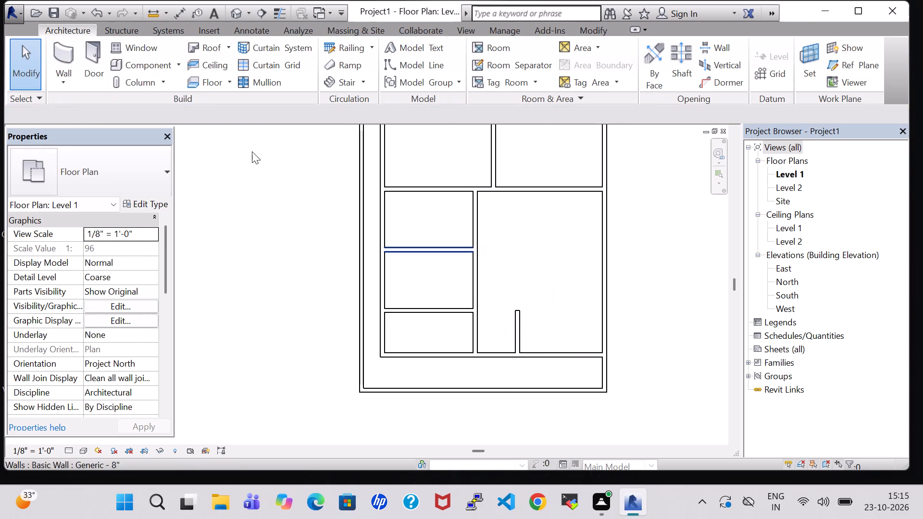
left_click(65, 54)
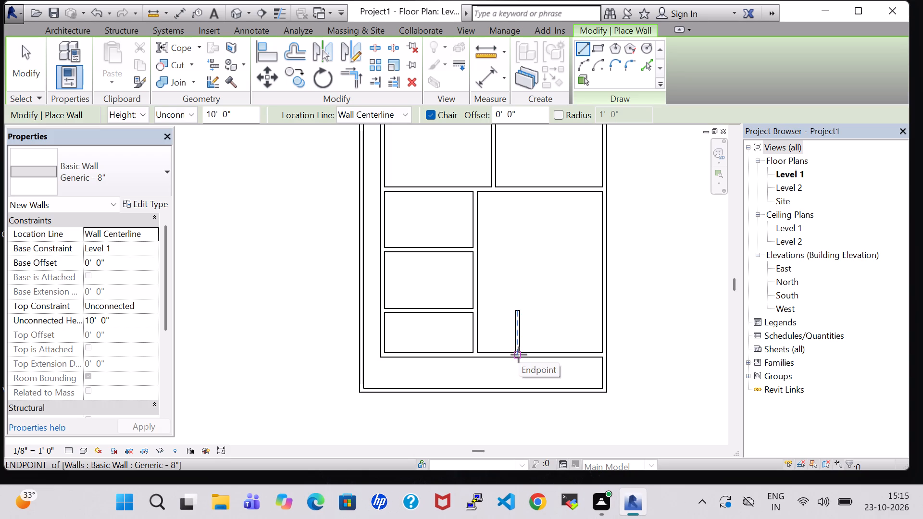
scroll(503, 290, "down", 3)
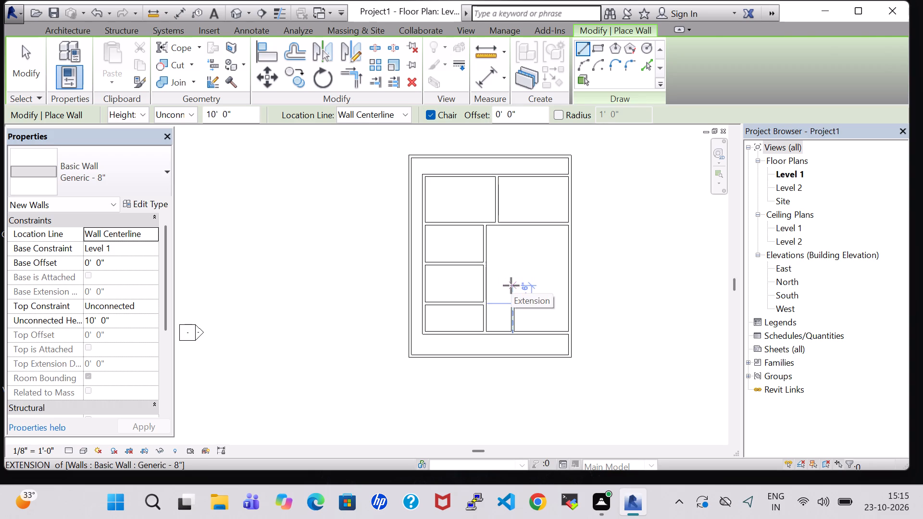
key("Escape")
Move the northern inner wall 9" north, to 4'-0" from the outer north wall.
left_click(462, 179)
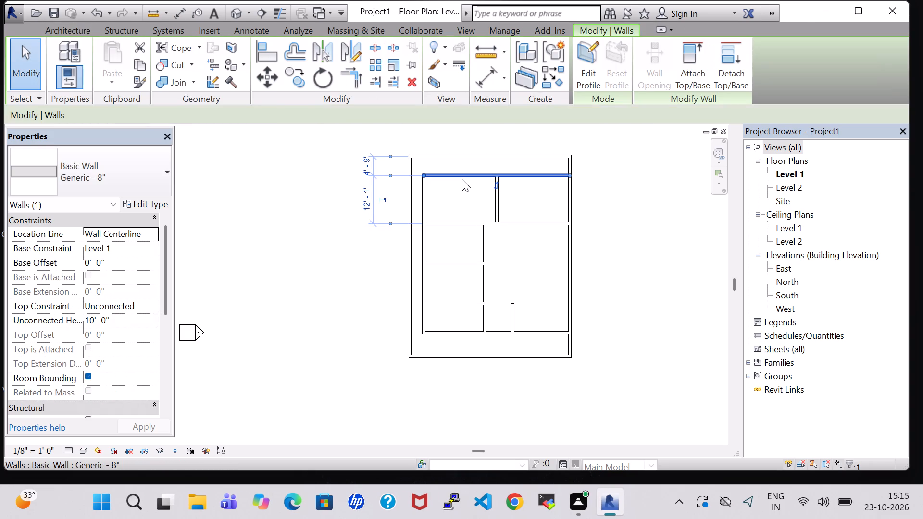
key("Up")
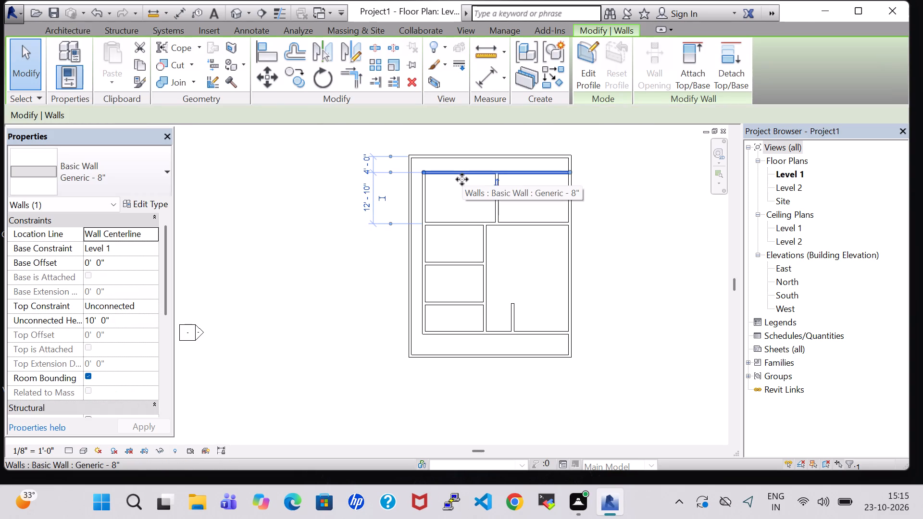
Move the cross wall below the two north rooms 1'-6" north, to 11'-4" from the northern inner wall.
left_click(468, 220)
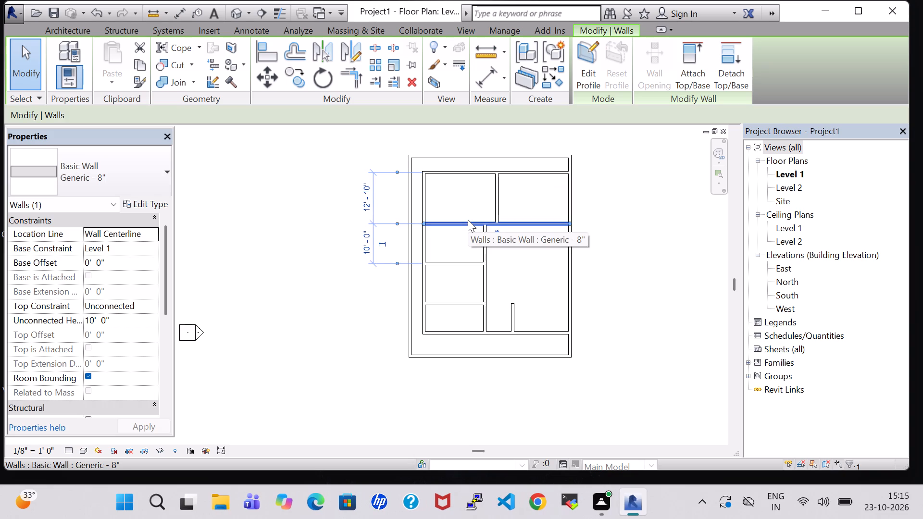
key("Up")
key("Up")
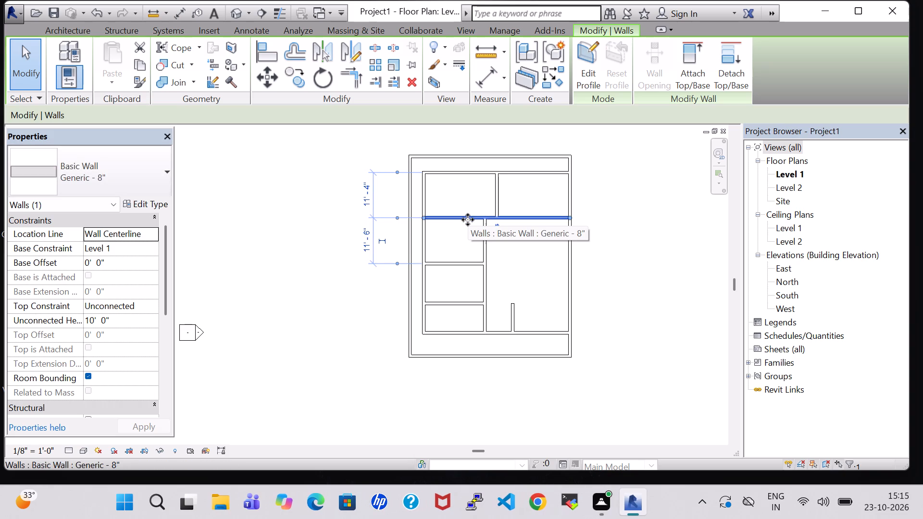
Draw a north-south partition across the northwest room, 4'-8" east of the west inner wall, ending at the cross wall.
left_click(70, 33)
left_click(64, 48)
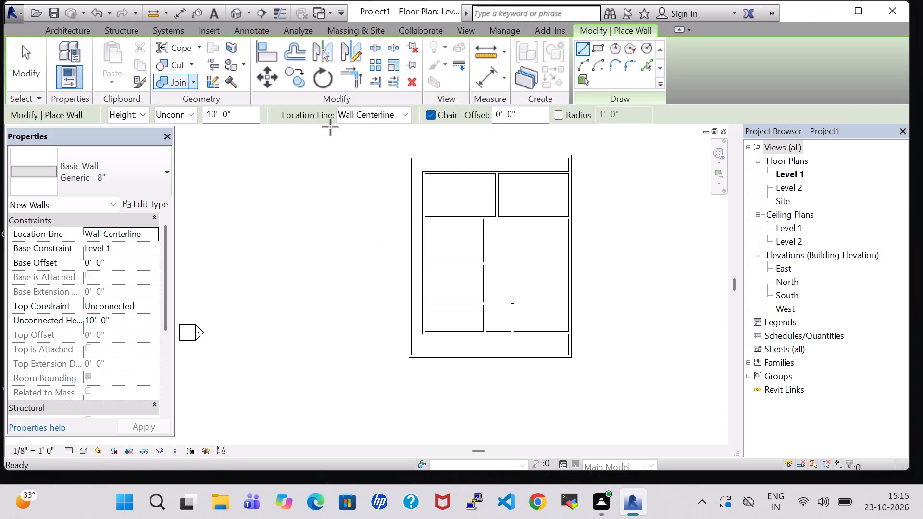
left_click(442, 174)
left_click(444, 219)
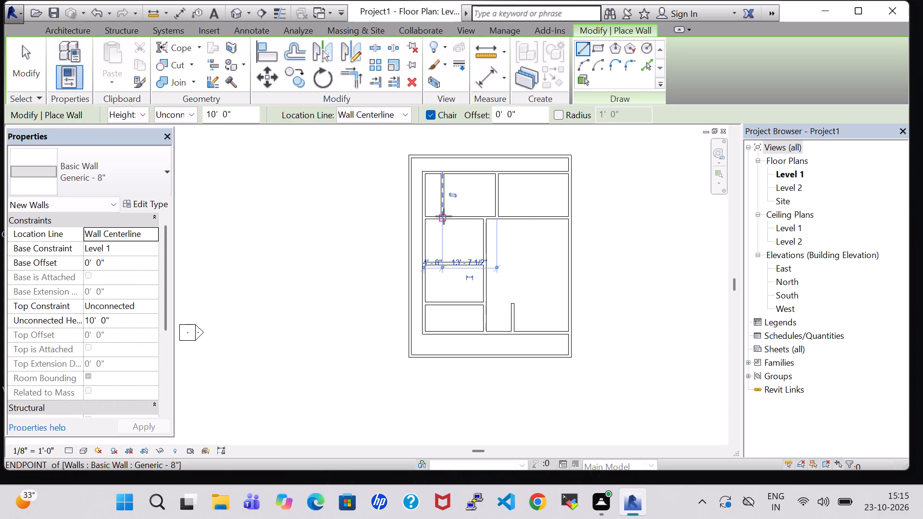
scroll(442, 200, "up", 6)
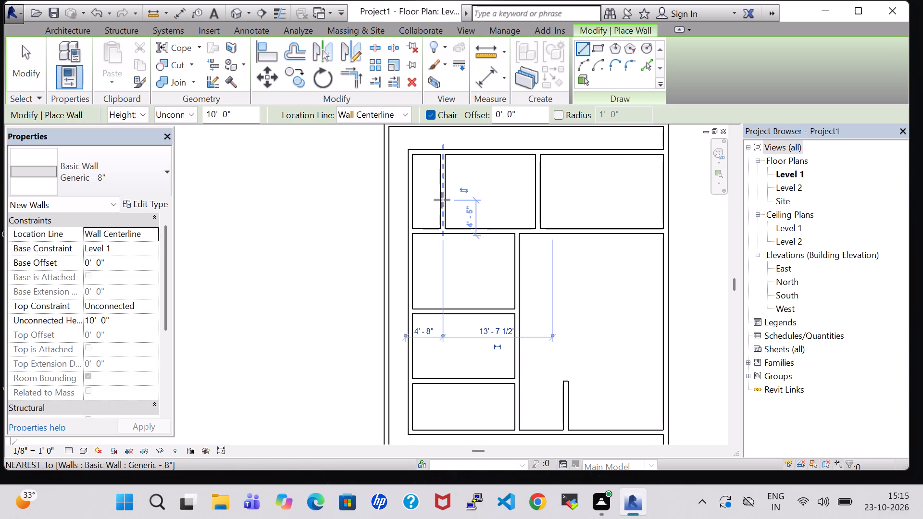
Draw an east-west partition across the narrow northwest room, 5'-8" from both the northern inner wall and the cross wall.
left_click(442, 190)
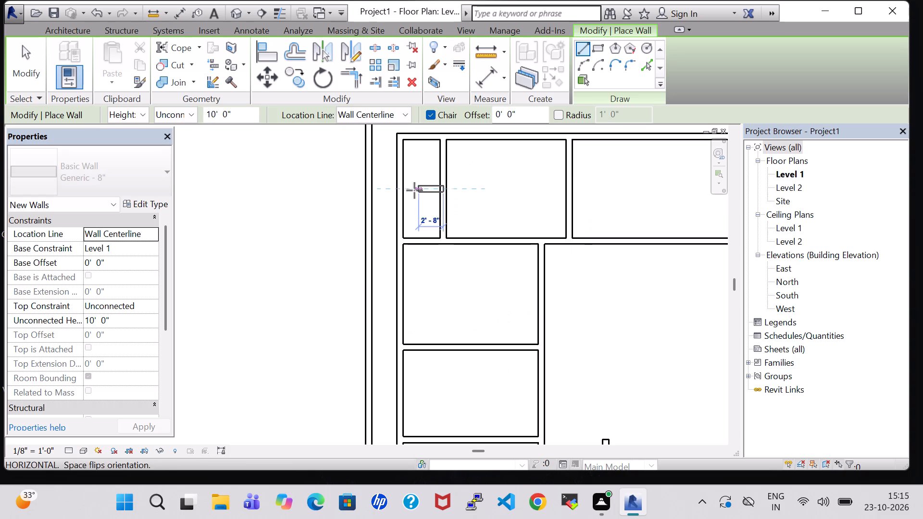
left_click(401, 191)
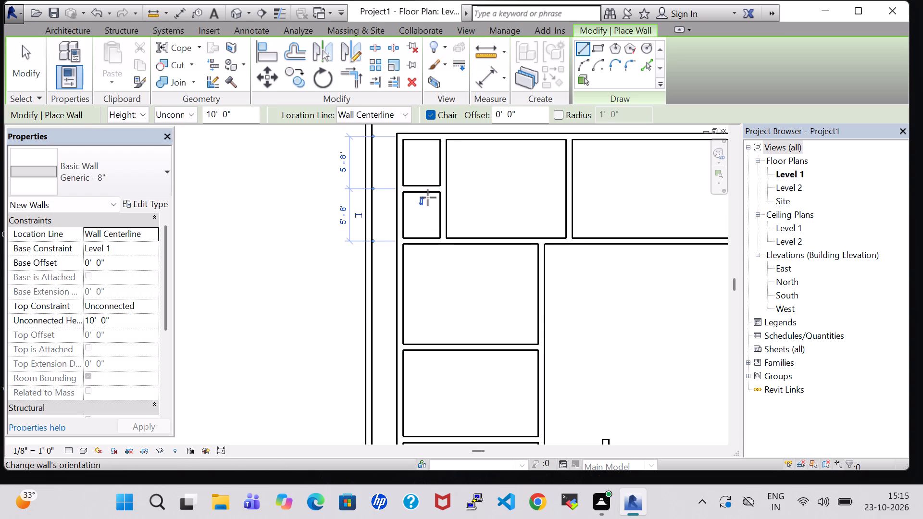
key("Escape")
key("Escape")
scroll(428, 198, "down", 4)
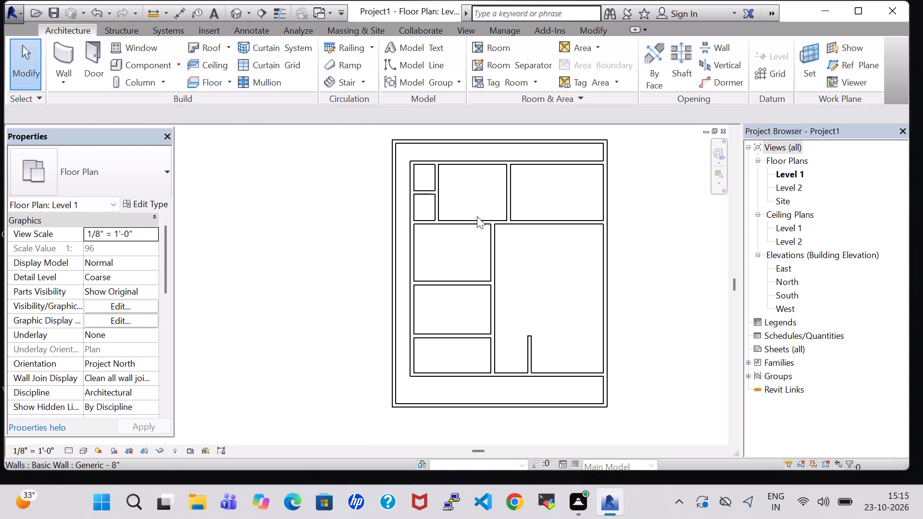
Move the wall between the two larger north rooms 7" east, to 14'-2 1/2" from the northwest partition.
left_click(509, 211)
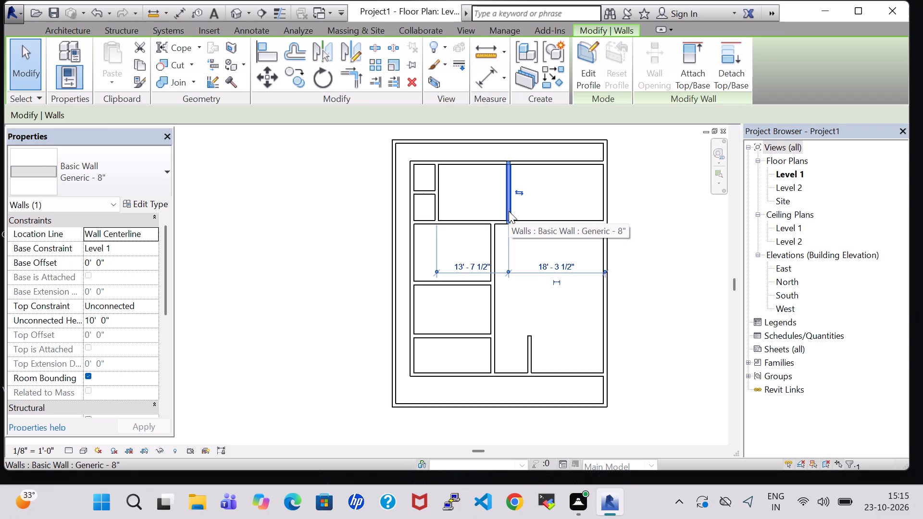
key("Right")
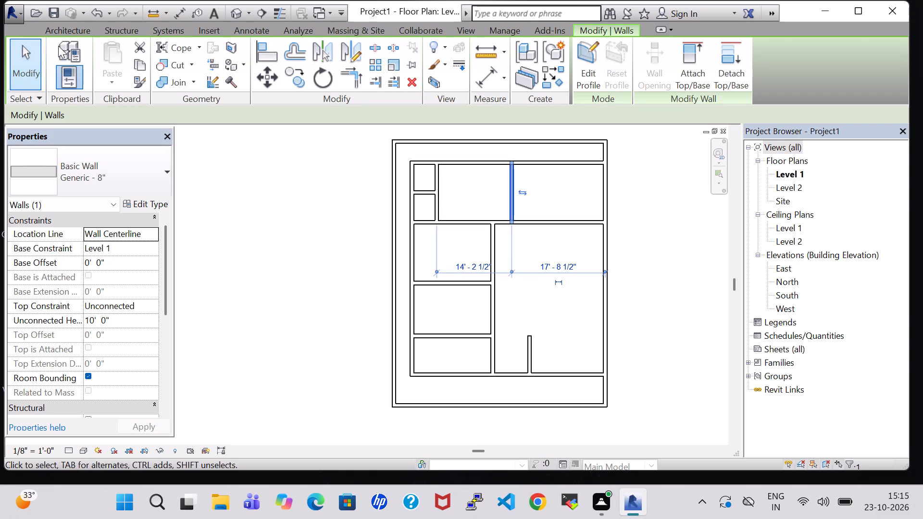
Draw a short north-south wall between the outer and inner north walls, 5'-4" from the outer east wall.
left_click(60, 29)
left_click(66, 56)
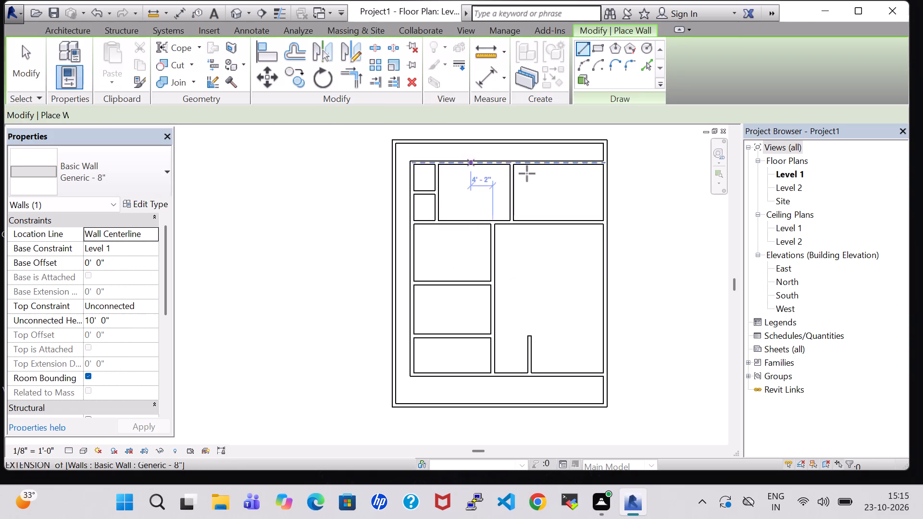
left_click(577, 142)
left_click(575, 162)
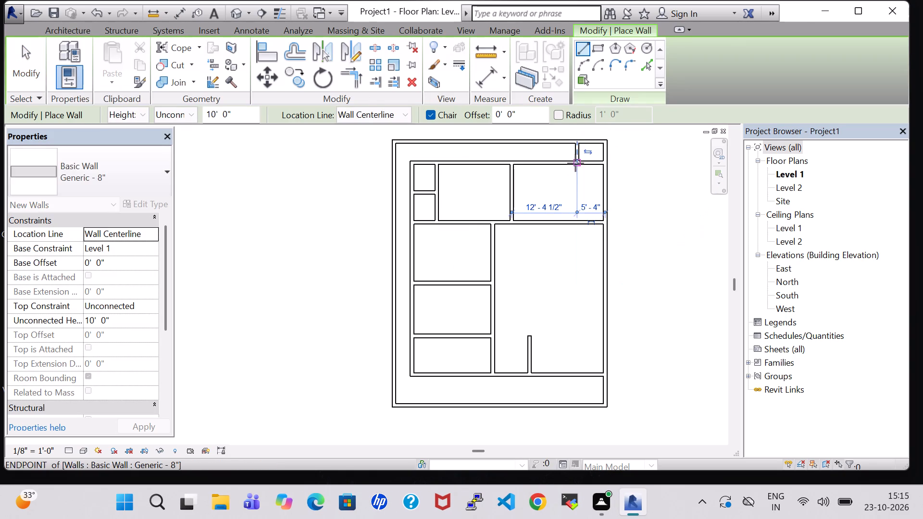
key("Escape")
key("Escape")
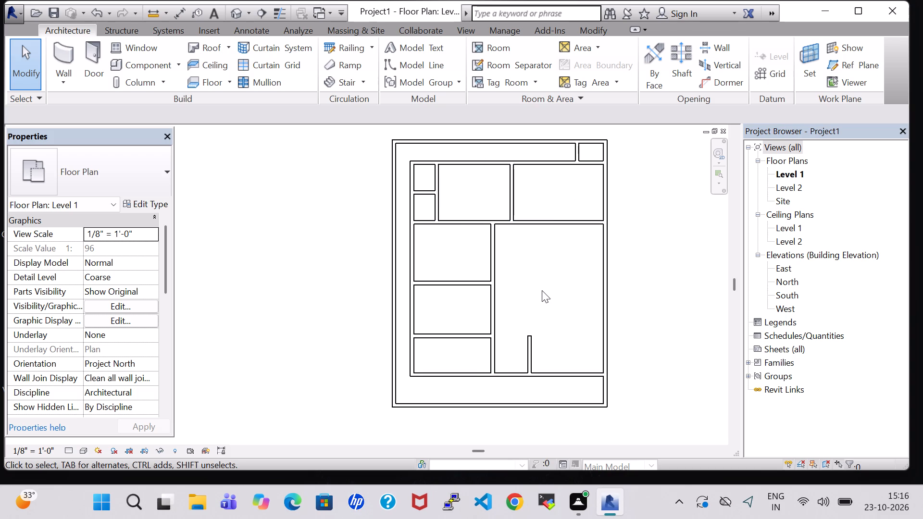
Draw a 14'-4" east-west wall from above the stub wall to the outer east wall, 14'-5" south of the cross wall.
left_click(76, 54)
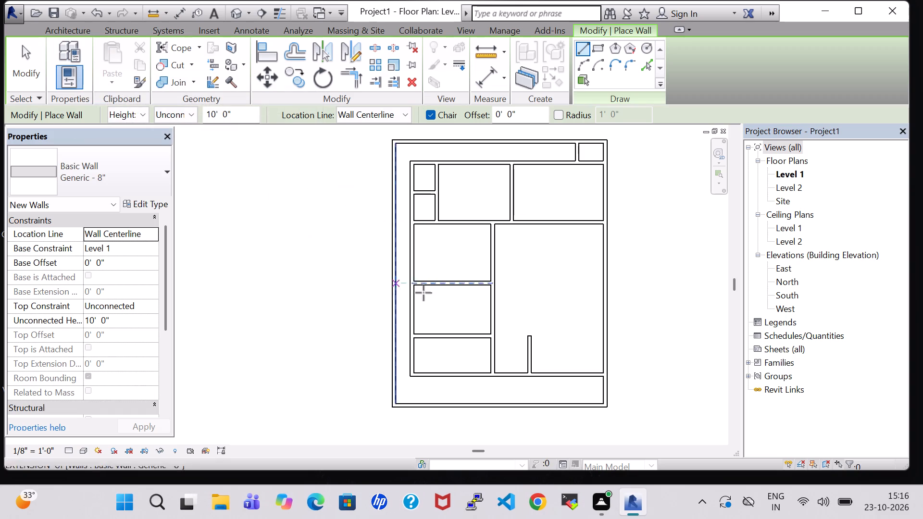
left_click(528, 298)
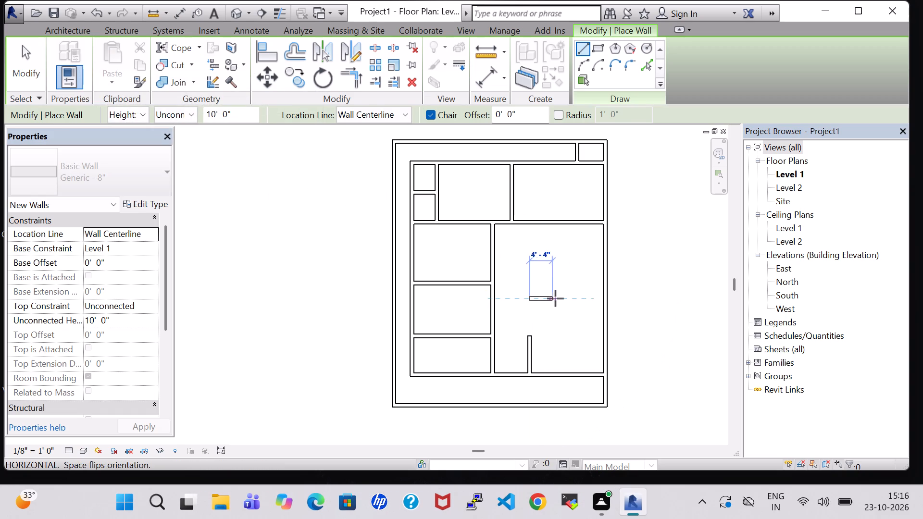
left_click(605, 297)
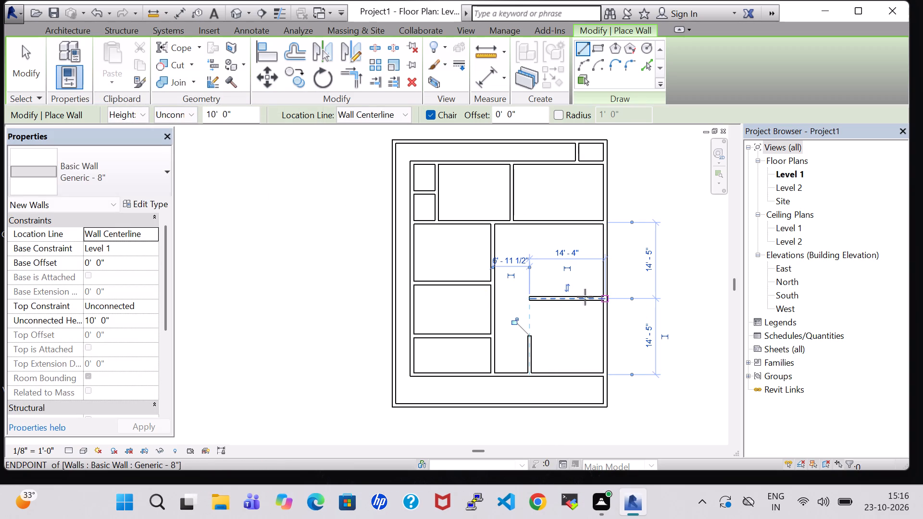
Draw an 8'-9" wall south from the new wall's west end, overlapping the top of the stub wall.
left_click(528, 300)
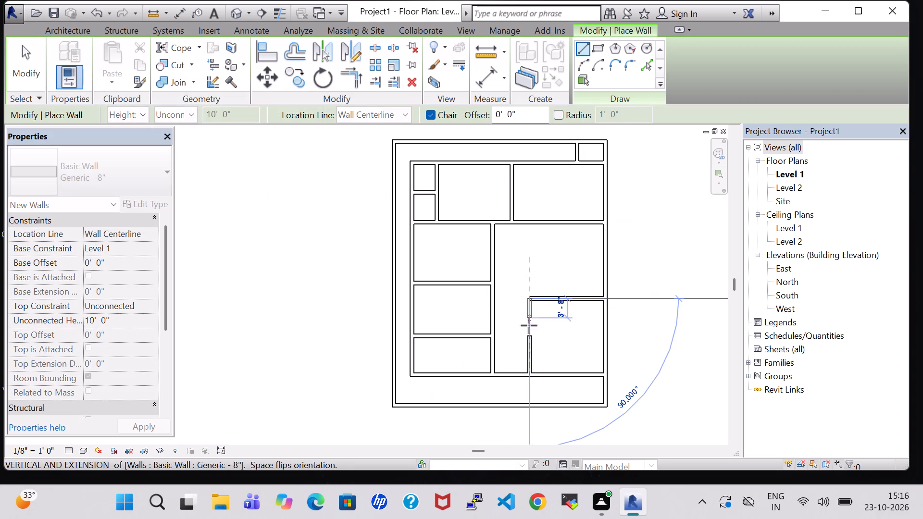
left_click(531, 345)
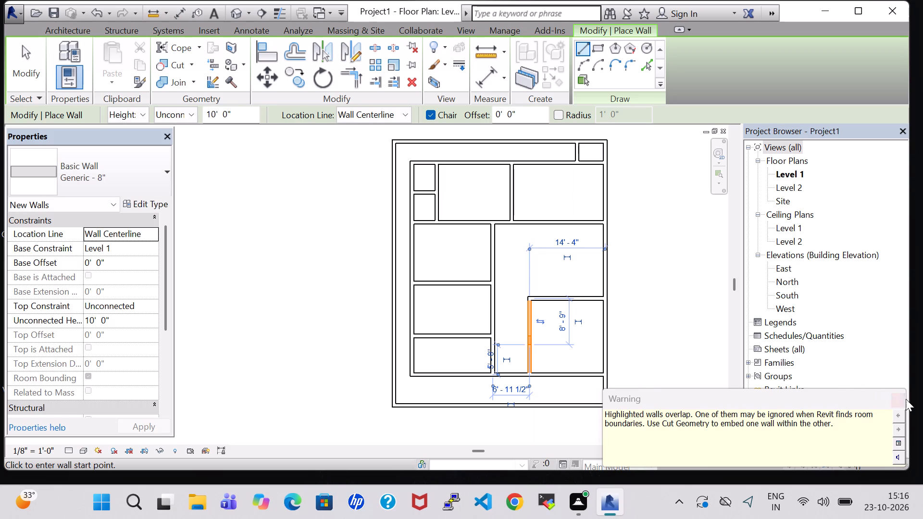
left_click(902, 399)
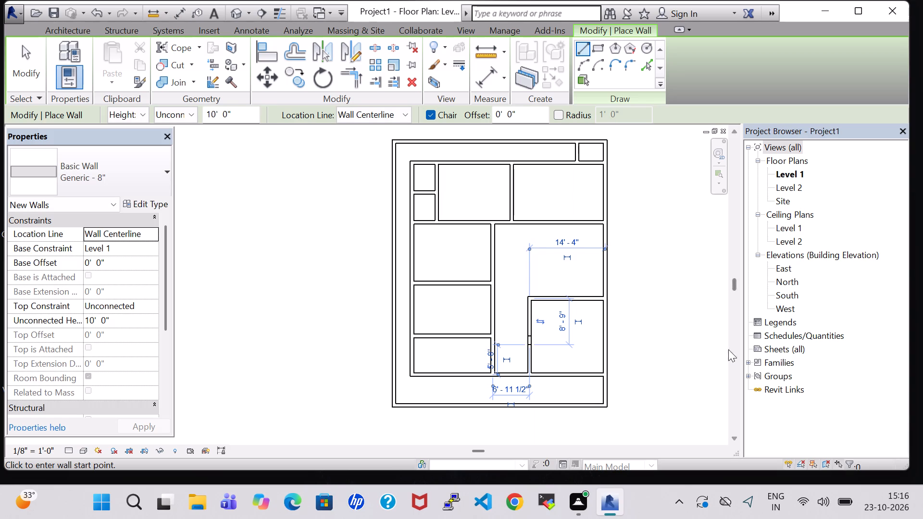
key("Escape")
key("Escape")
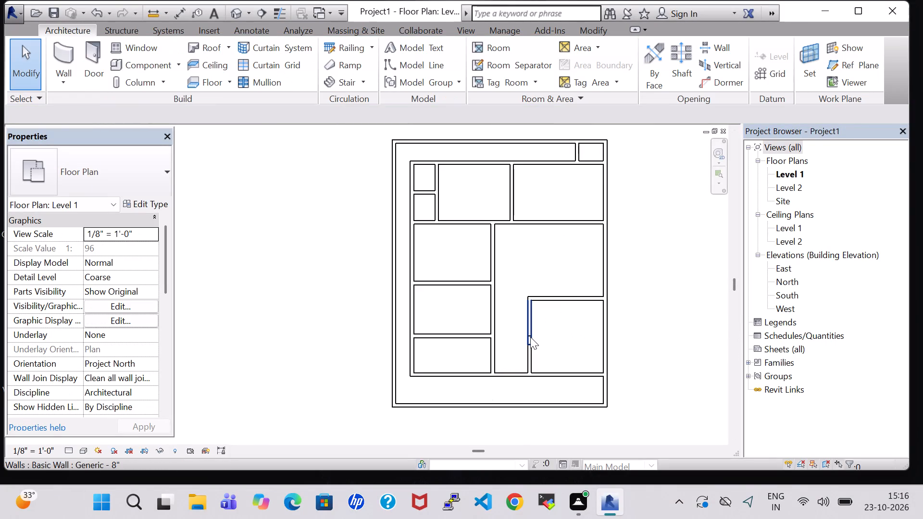
Delete the overlapping north-south walls below the 14'-4" wall's west end, including the stub.
double_click(530, 340)
key("Delete")
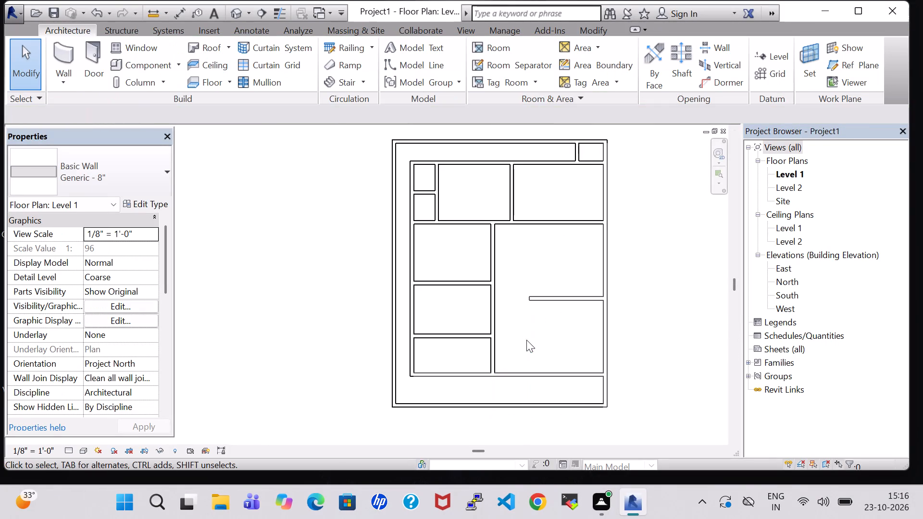
Draw one continuous wall from the 14'-4" wall's west end south to the southern inner wall, enclosing the southeast room.
left_click(55, 62)
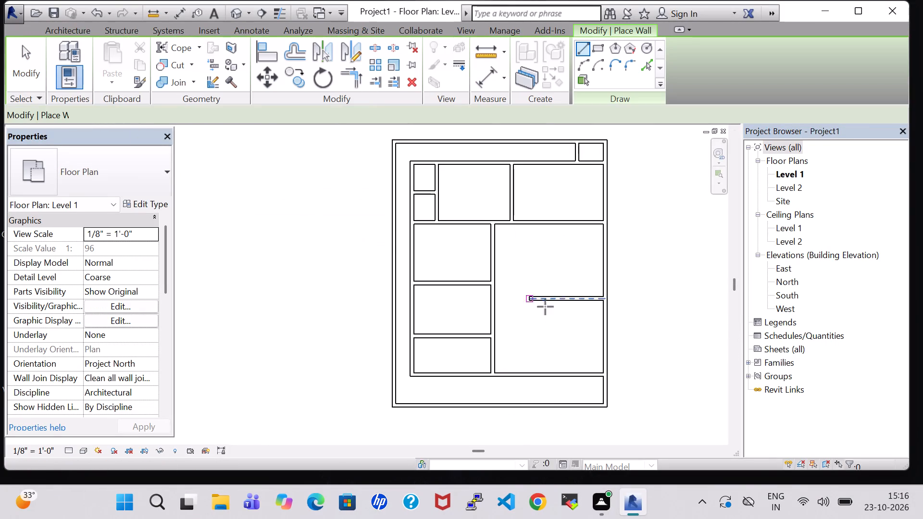
left_click(532, 300)
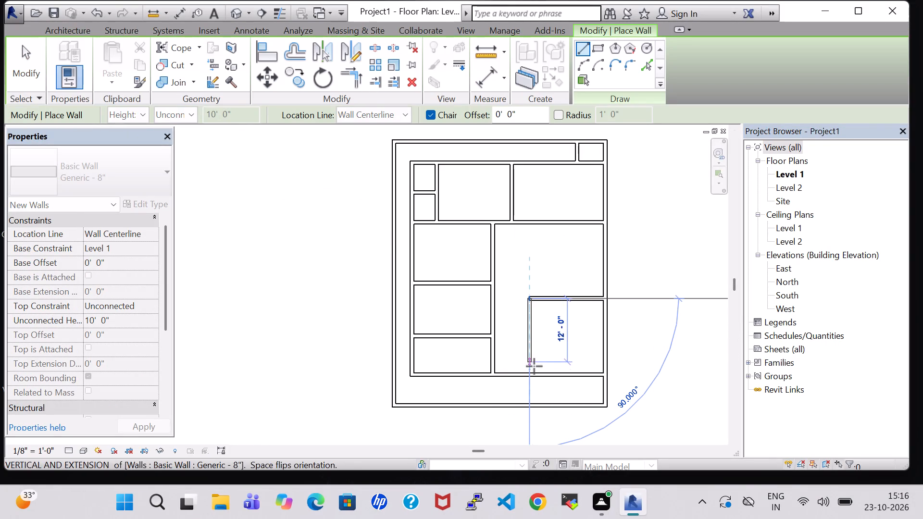
left_click(535, 371)
key("Escape")
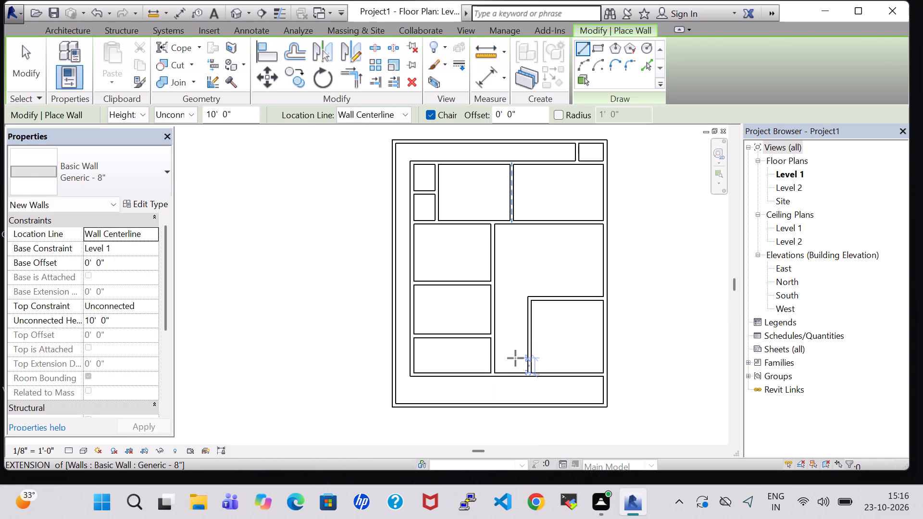
key("Escape")
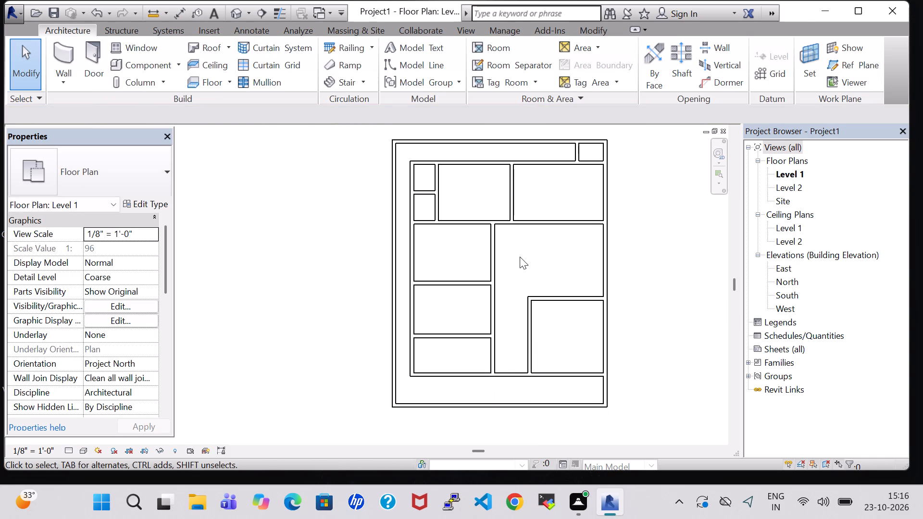
Move the southeast room's north wall 7" north, to 15'-0" from the southern inner wall.
left_click(547, 294)
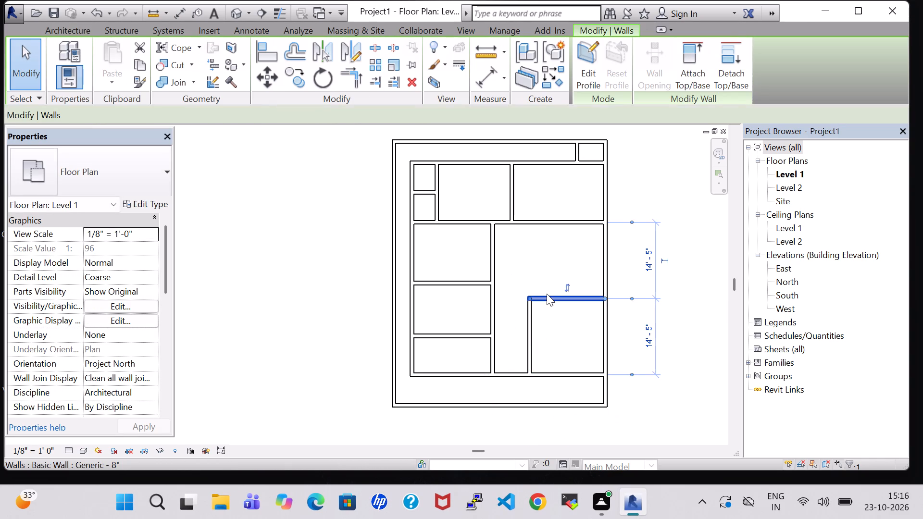
key("Up")
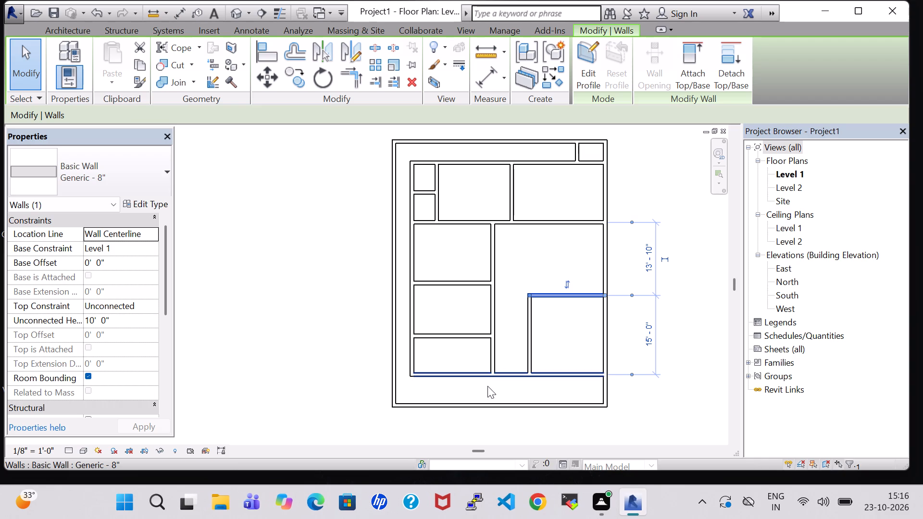
Move the upper partition between the west rooms 1'-2" north, to 10'-4" from the cross wall.
left_click(442, 284)
key("Up")
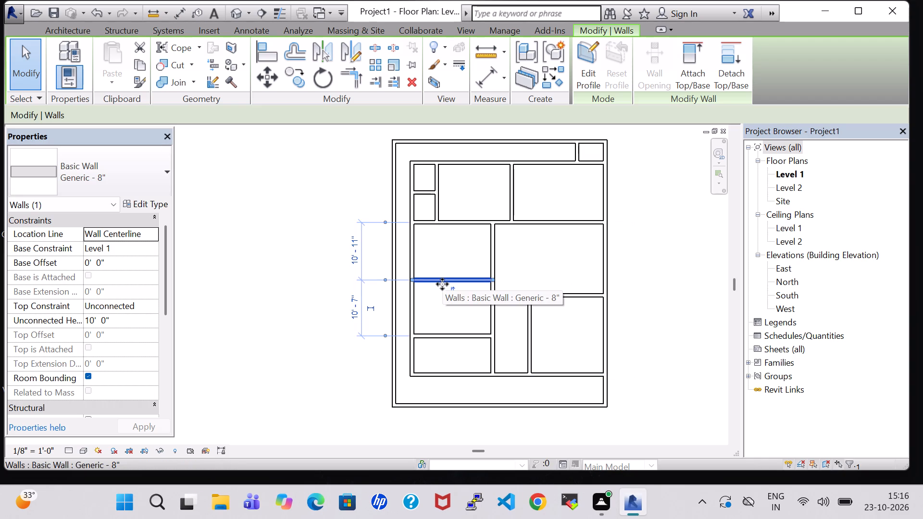
key("Up")
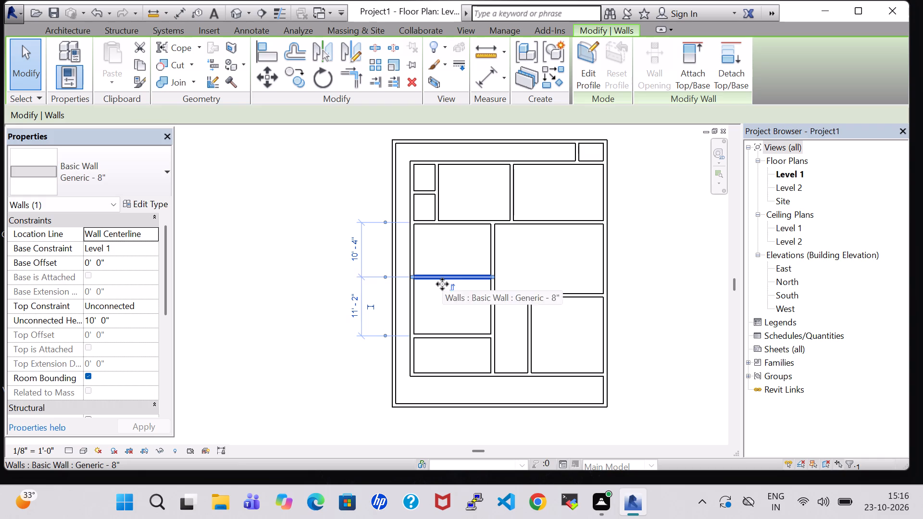
left_click(639, 236)
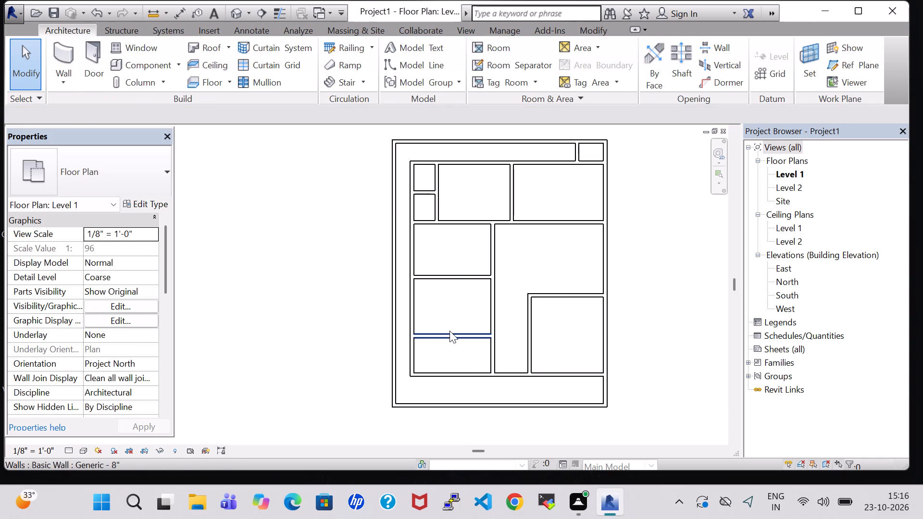
Move the lower partition between the west rooms 1'-9" north, to 9'-1" from the southern inner wall.
left_click(449, 331)
key("Up")
key("Up")
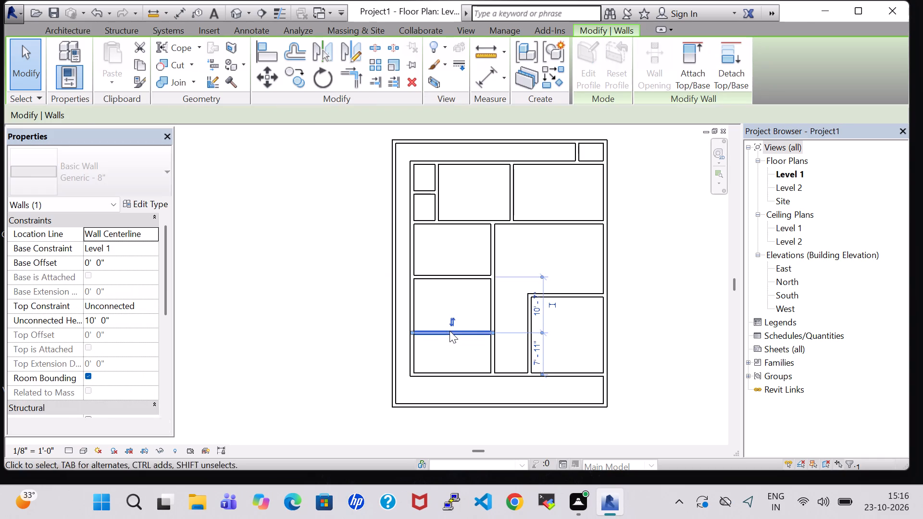
key("Up")
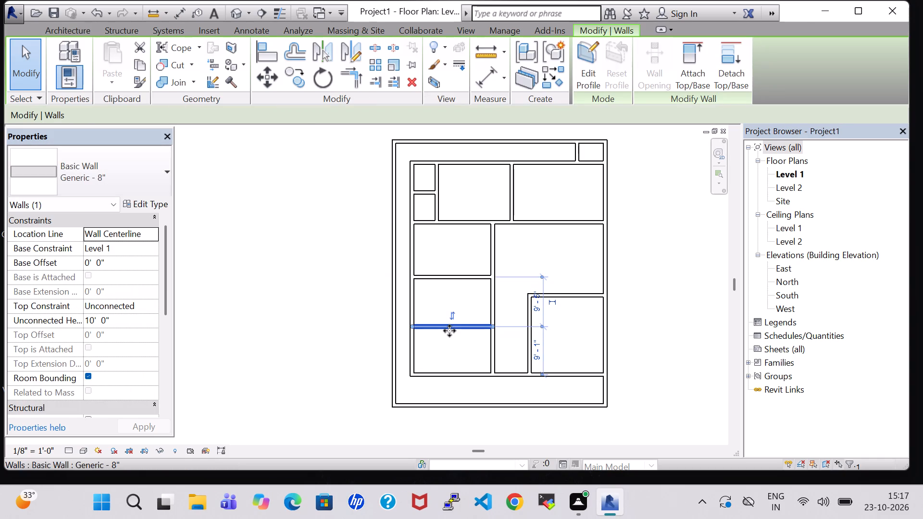
left_click(720, 264)
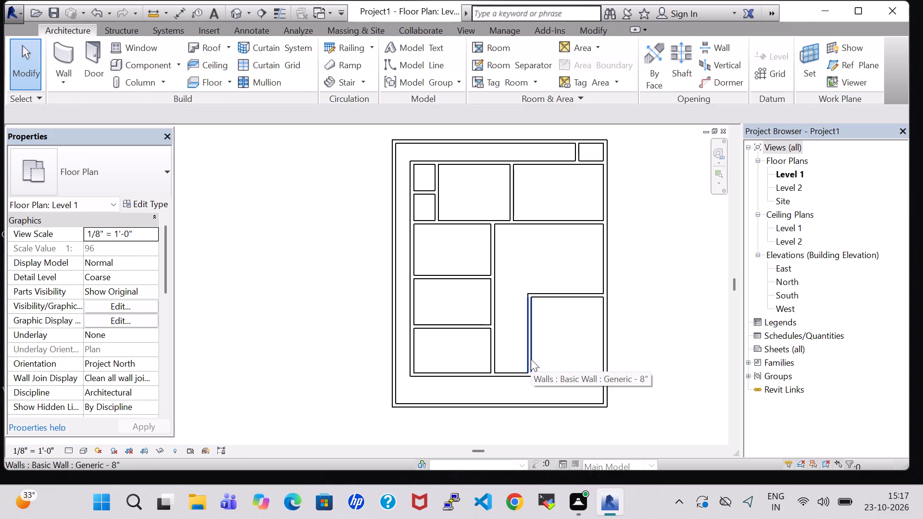
Split the outer south wall with a 1" joint gap at two points, in line with both sides of the passage beside the southeast room.
scroll(531, 359, "down", 1)
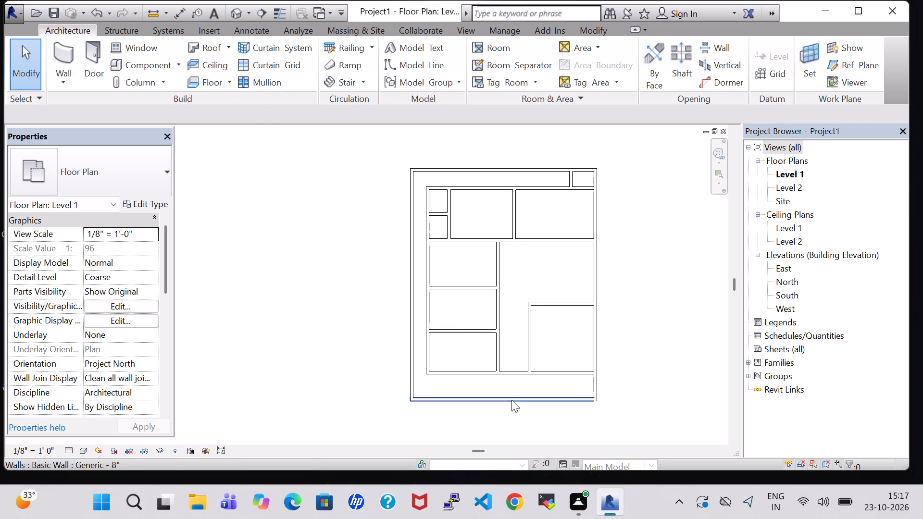
left_click(511, 400)
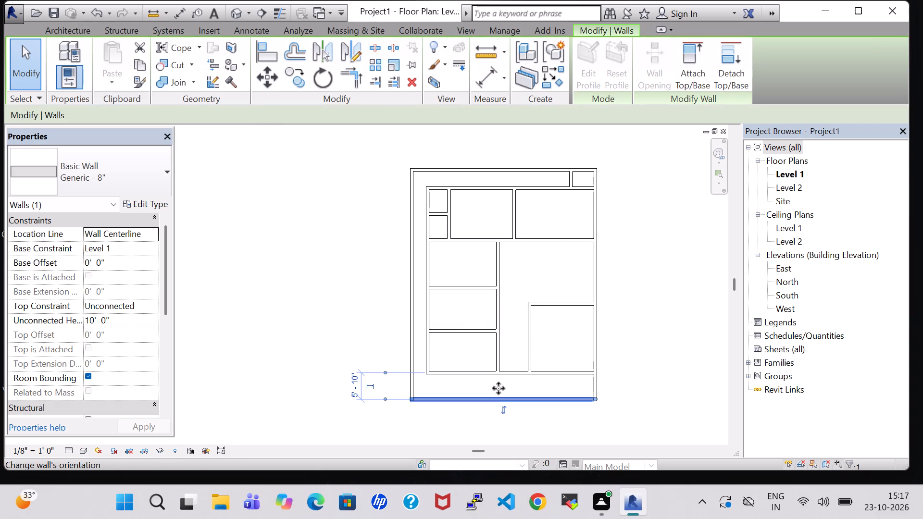
left_click(389, 44)
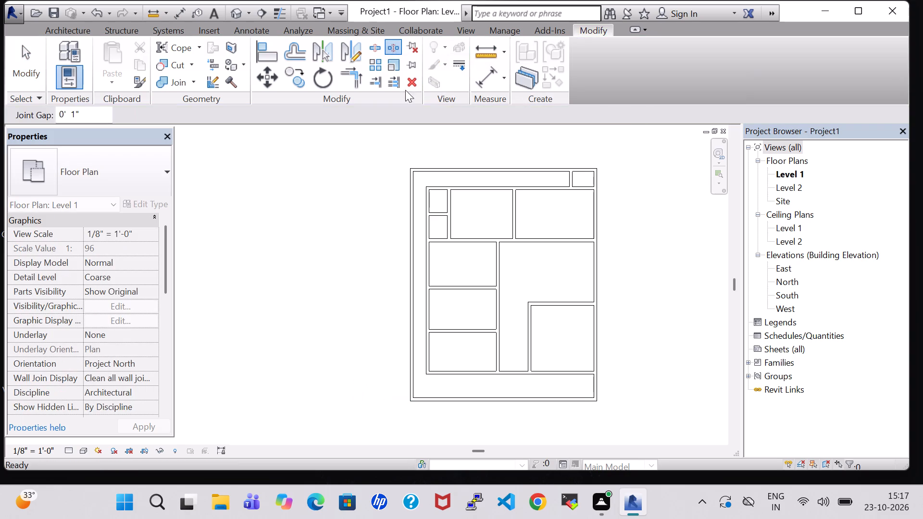
left_click(498, 397)
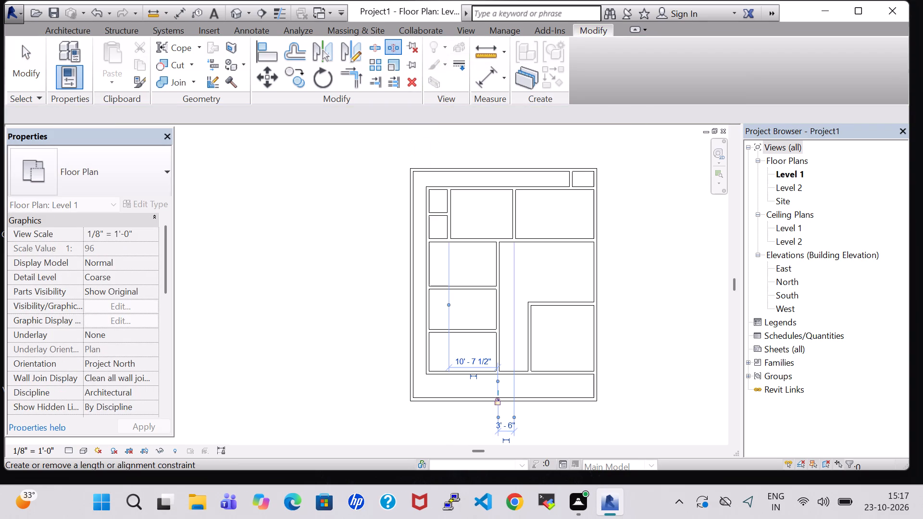
key("Escape")
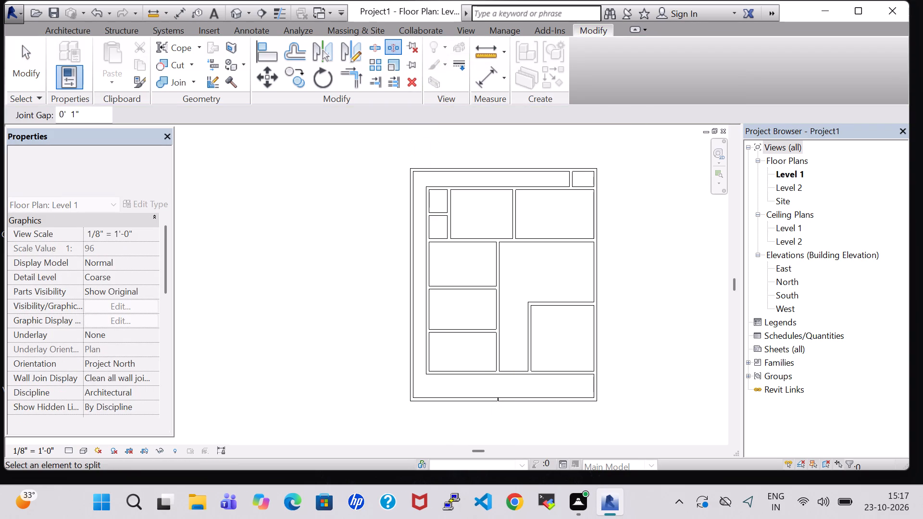
left_click(529, 397)
key("Escape")
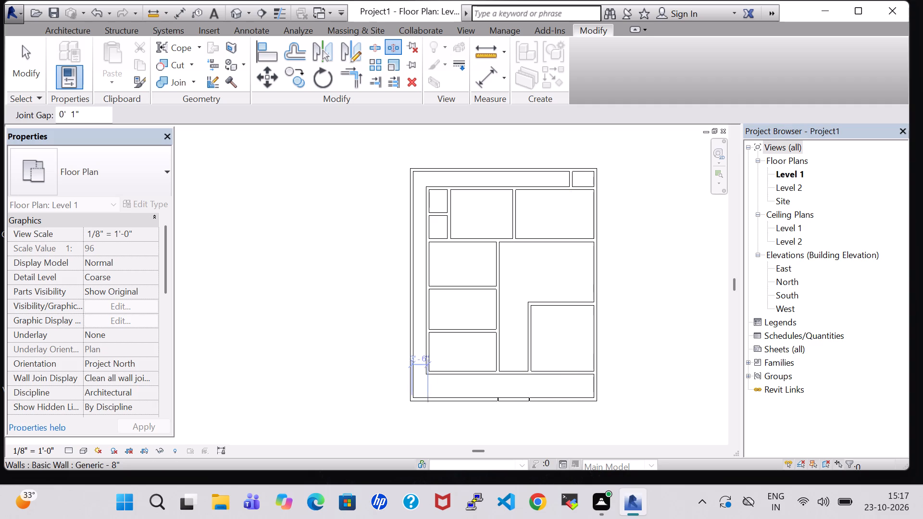
key("Escape")
Delete the middle segment of the outer south wall, leaving a 6'-11 1/2" opening opposite the passage.
left_click(510, 399)
key("Delete")
Delete both remaining segments of the outer south wall, on either side of the entrance opening.
left_click(468, 400)
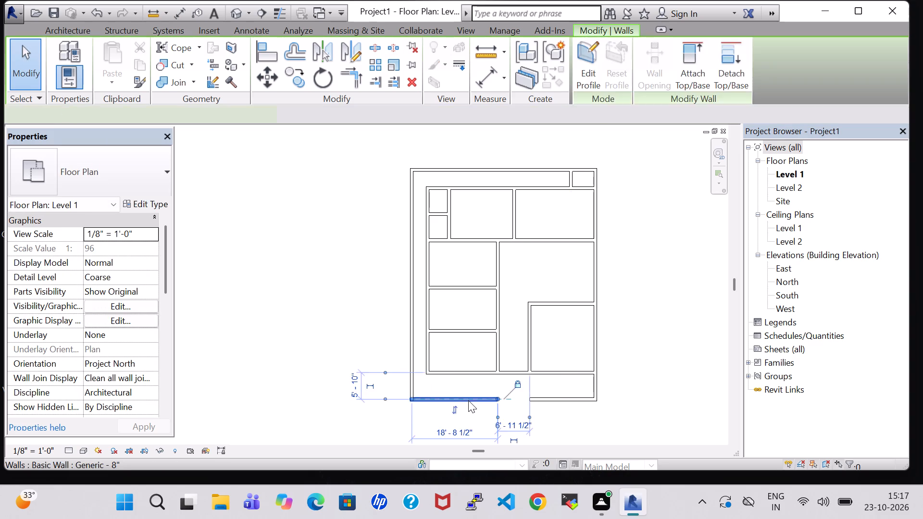
key("Delete")
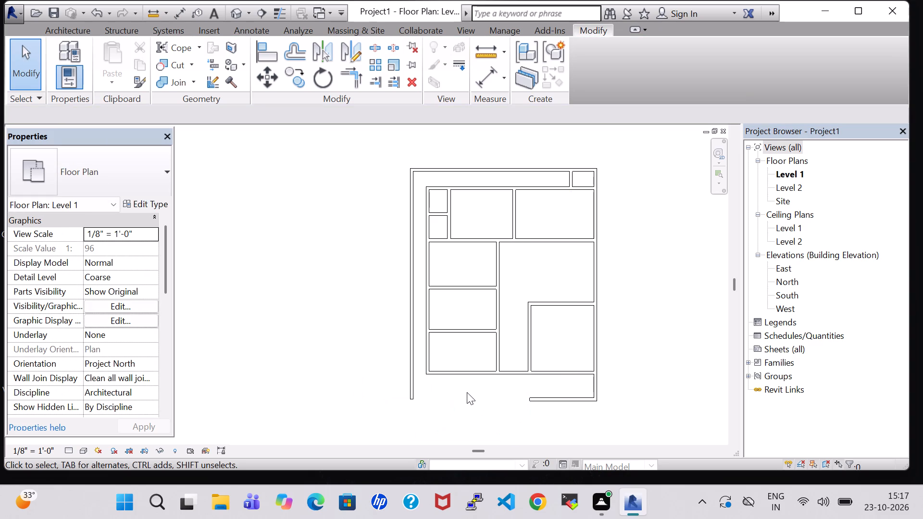
left_click(569, 399)
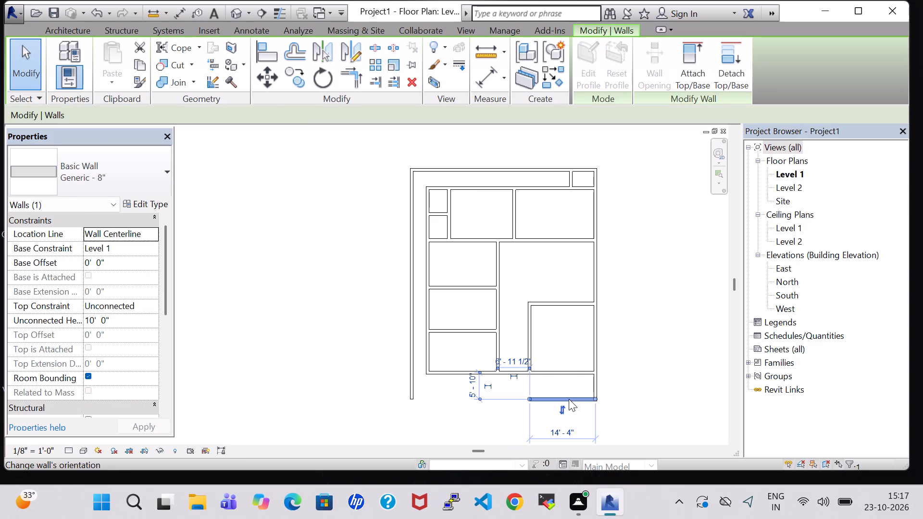
key("Delete")
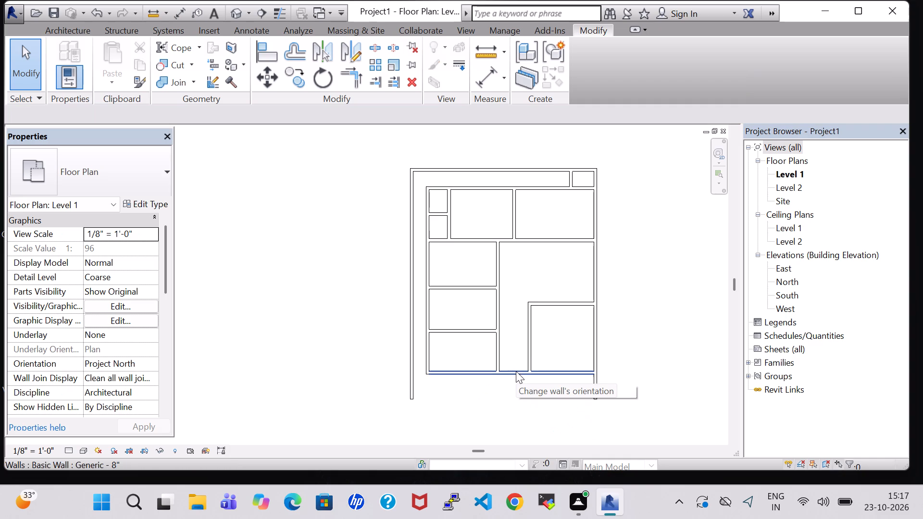
Draw Generic - 8" walls from the southeast room's southwest corner, about 5'-2" south and east to the outer east wall.
left_click(51, 26)
double_click(62, 43)
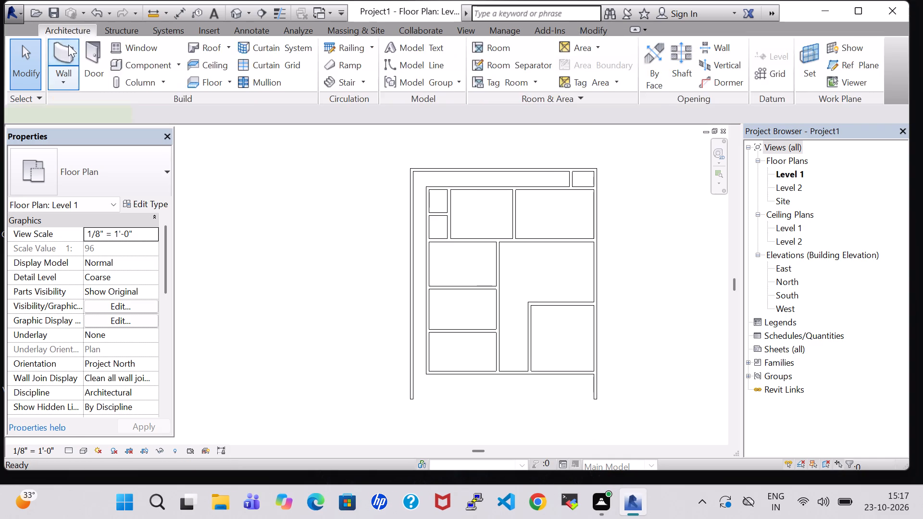
left_click(576, 65)
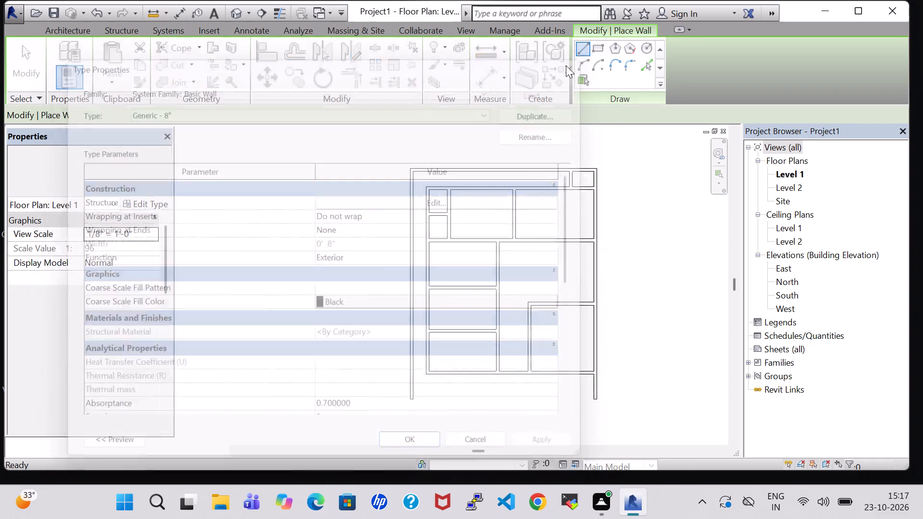
double_click(76, 32)
left_click(61, 44)
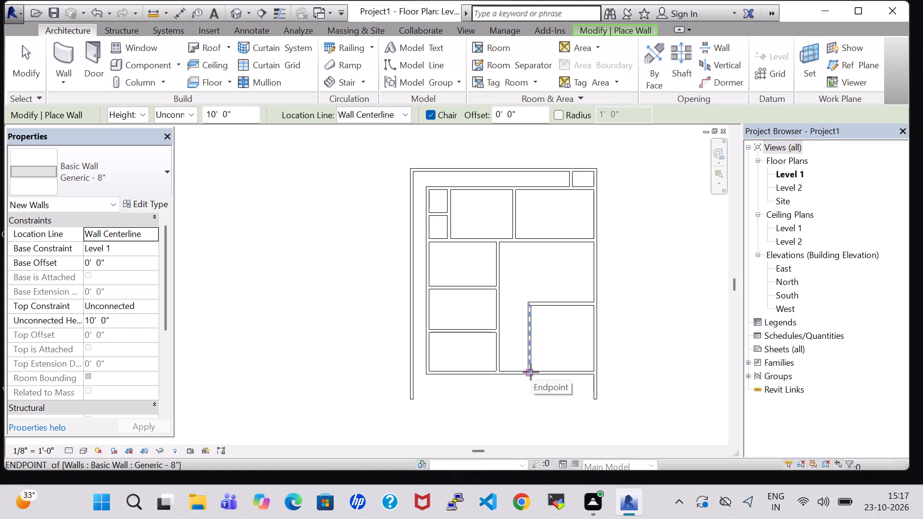
scroll(531, 372, "up", 3)
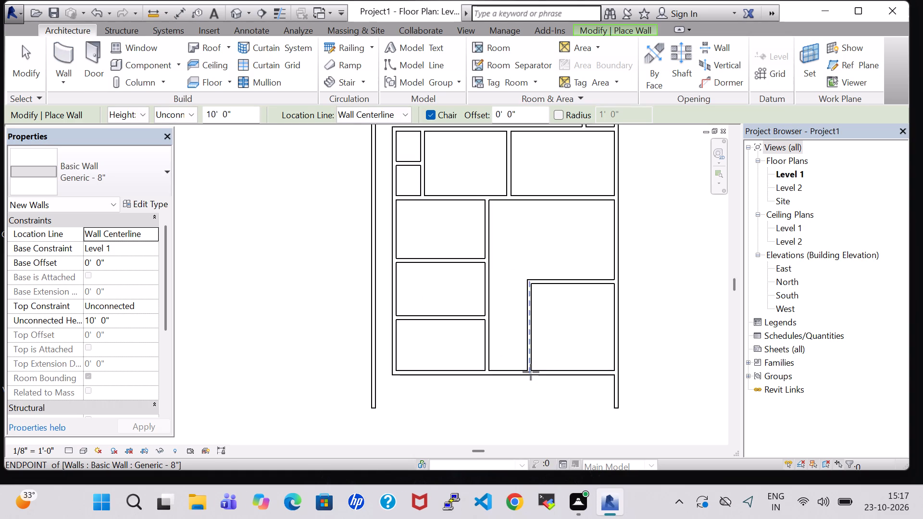
scroll(531, 372, "up", 2)
left_click(529, 372)
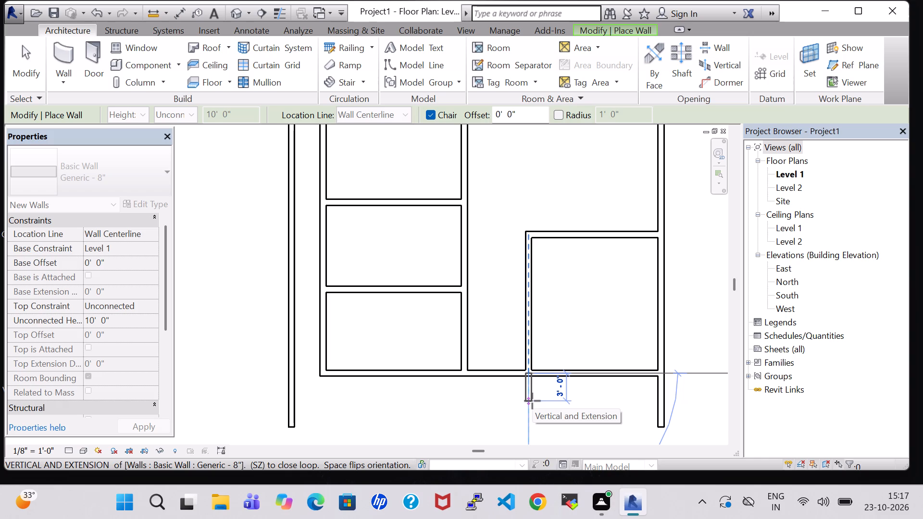
left_click(534, 420)
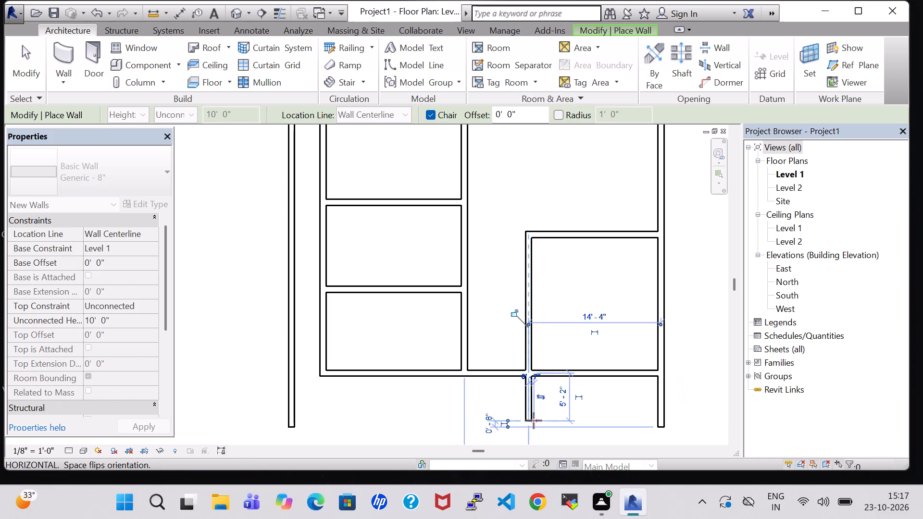
left_click(661, 417)
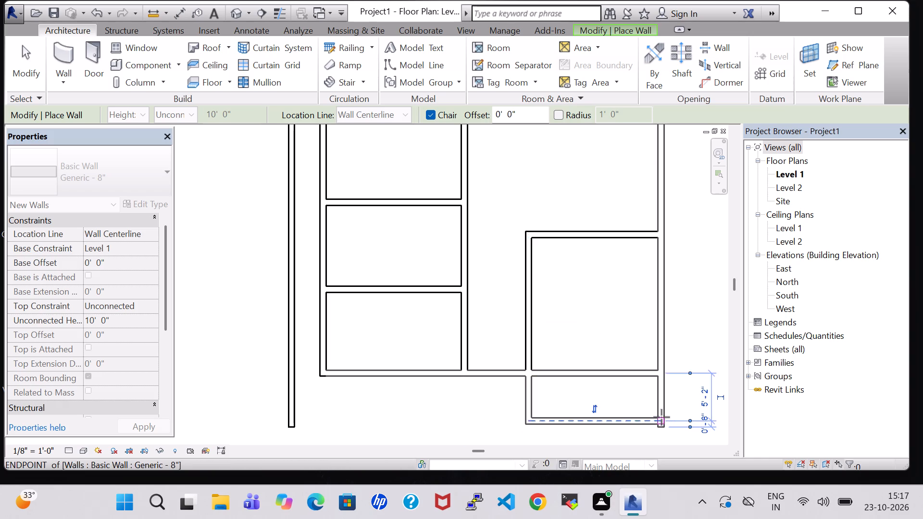
key("Escape")
key("Escape")
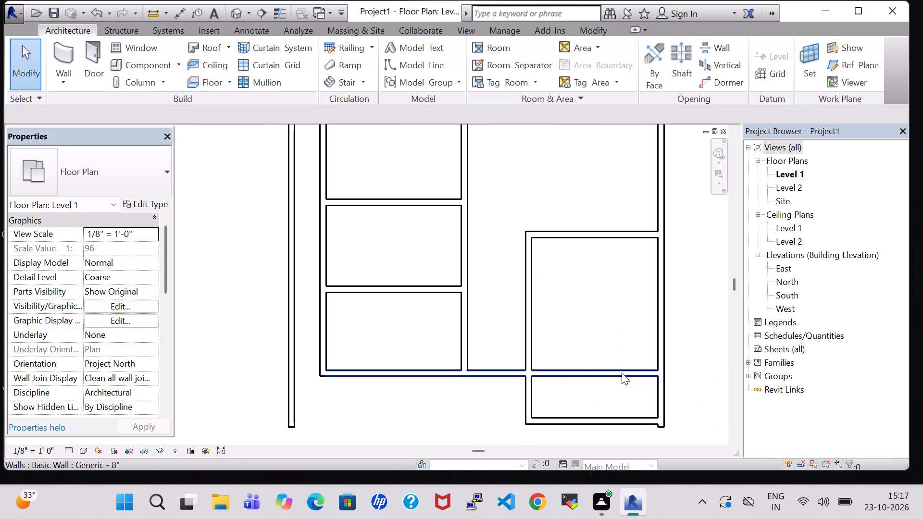
Nudge the new south wall 4" south to meet the end of the outer east wall.
left_click(650, 424)
key("Down")
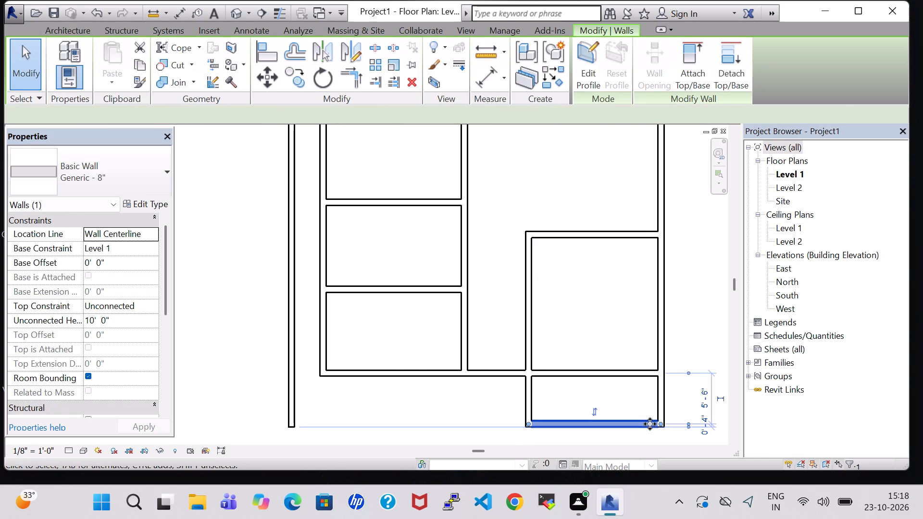
left_click(704, 317)
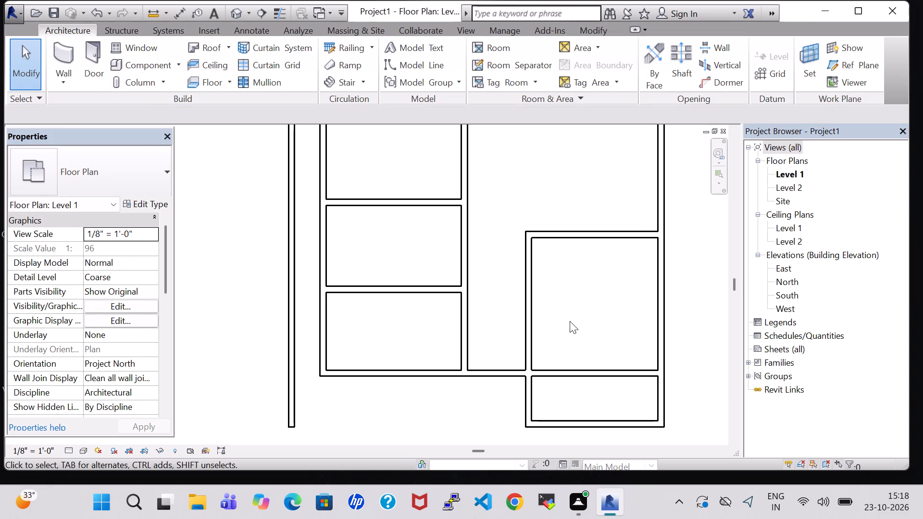
Split the inner south wall at the southeast room's west wall and delete the segment crossing the enlarged room.
scroll(570, 321, "down", 1)
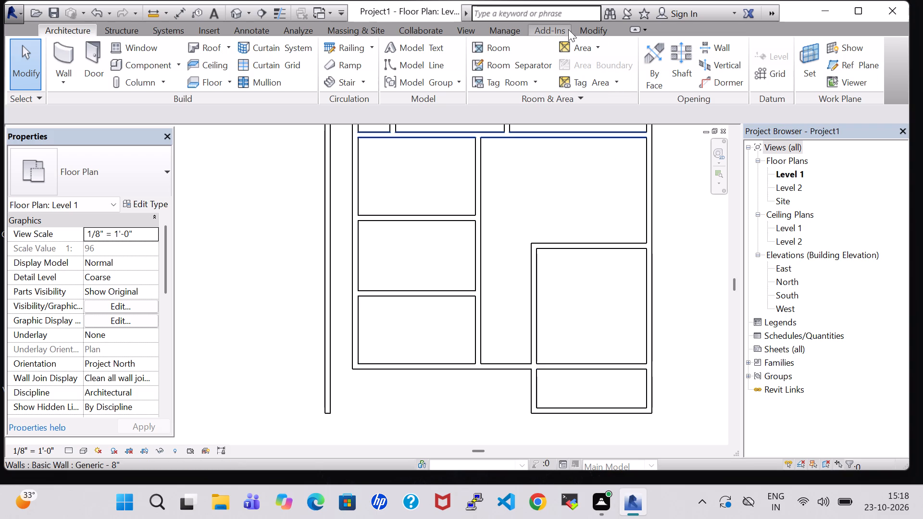
left_click(583, 32)
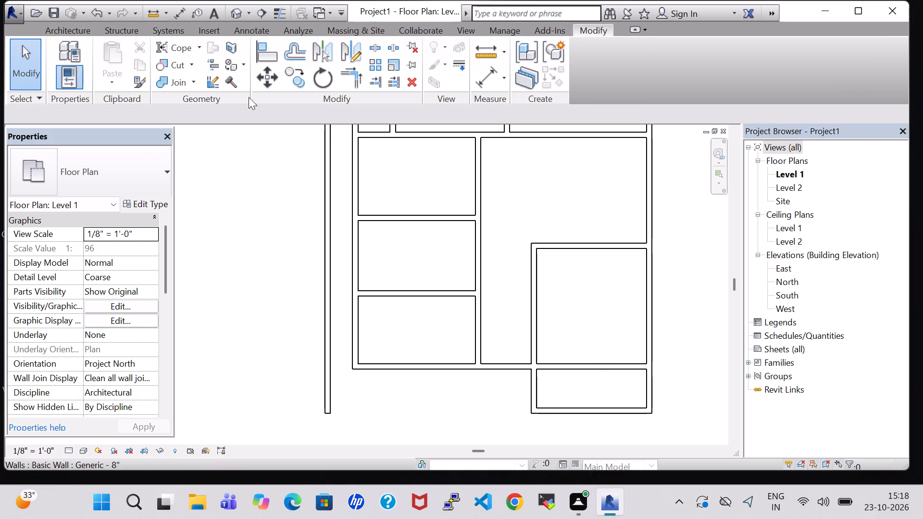
left_click(375, 44)
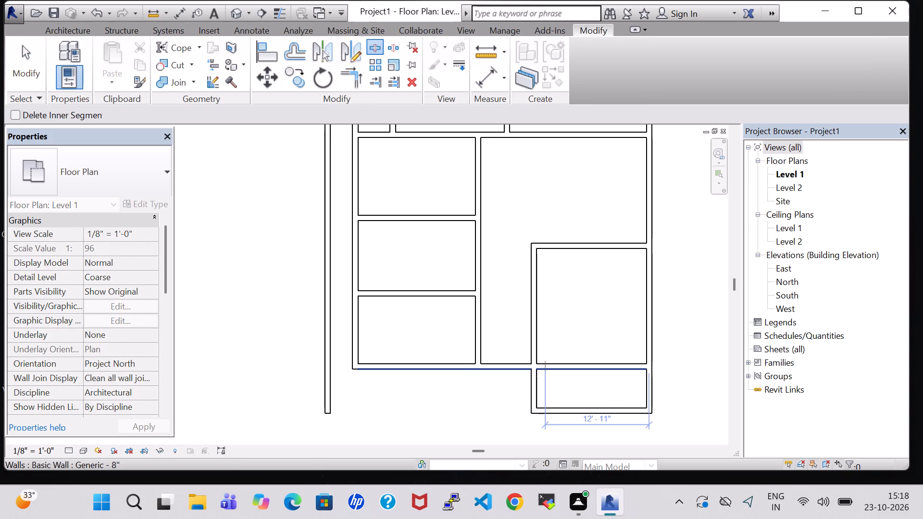
left_click(532, 368)
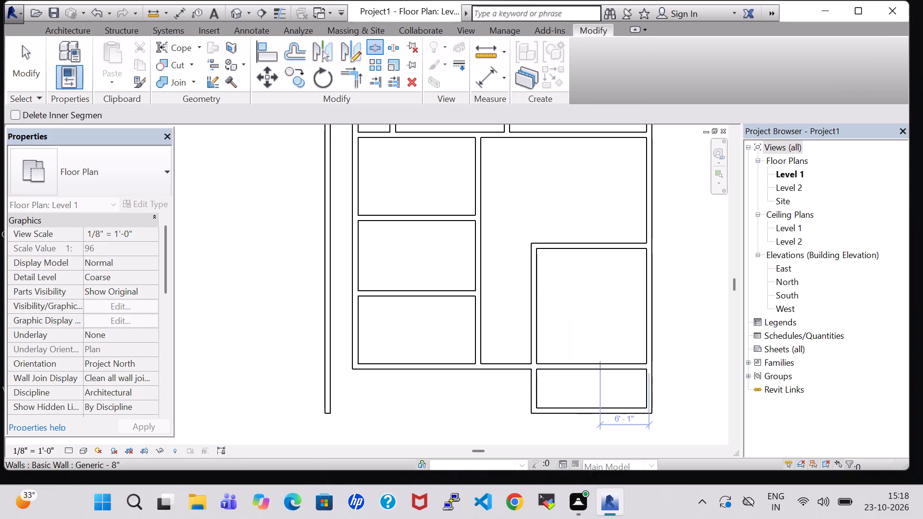
key("Escape")
key("Escape")
left_click(591, 365)
key("Delete")
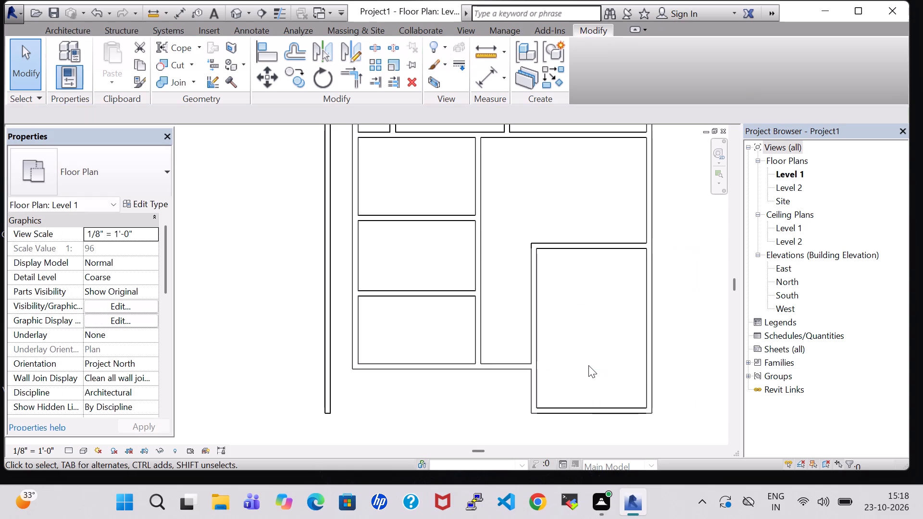
Move the enlarged southeast room's south wall 1'-8" north, to 3'-10" from the inner south wall.
left_click(575, 246)
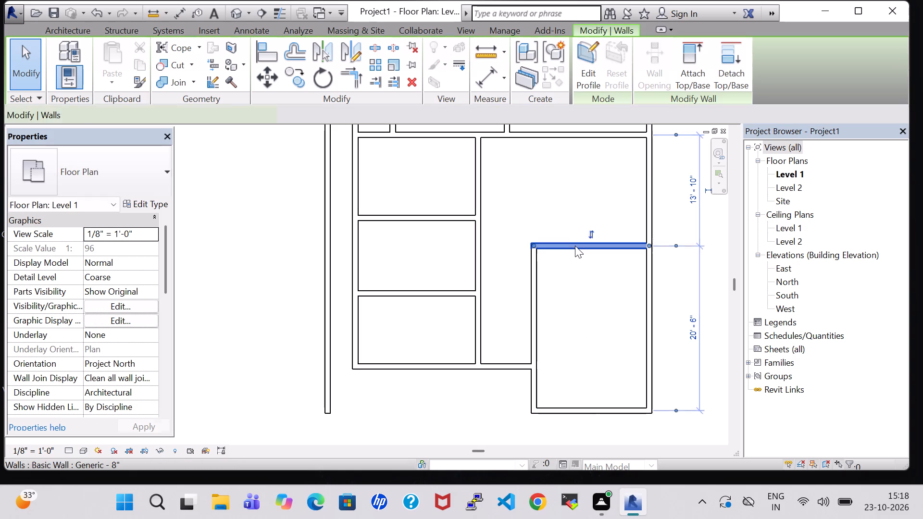
left_click(609, 406)
key("Up")
key("Up")
key("Up")
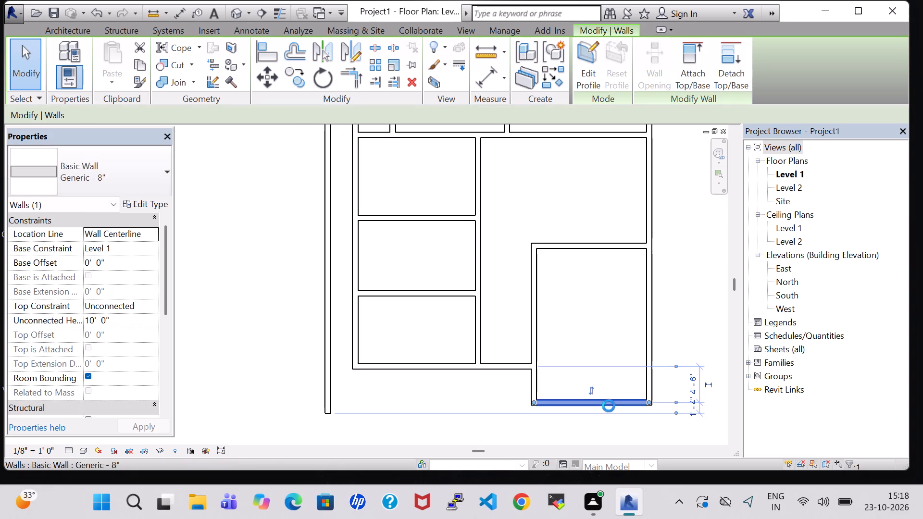
key("Up")
key("Up")
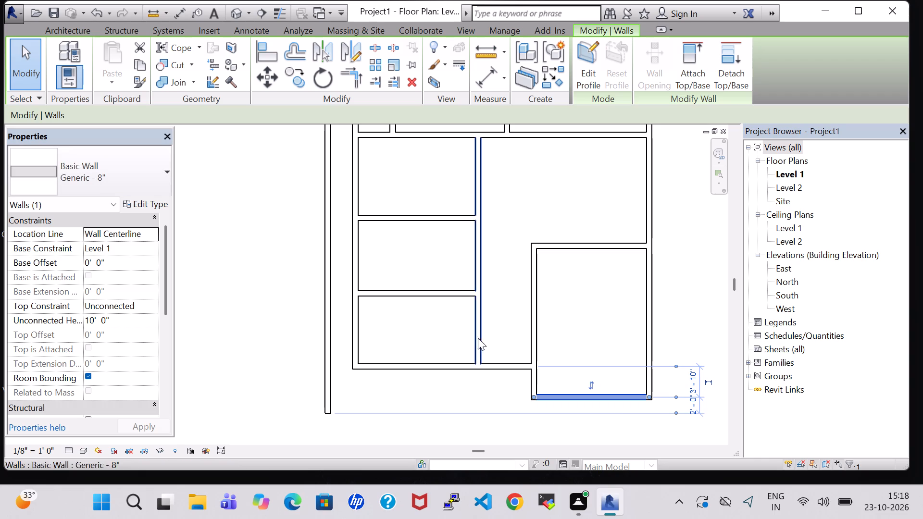
Split the inner south wall at the west side of the passage, without a gap.
left_click(511, 365)
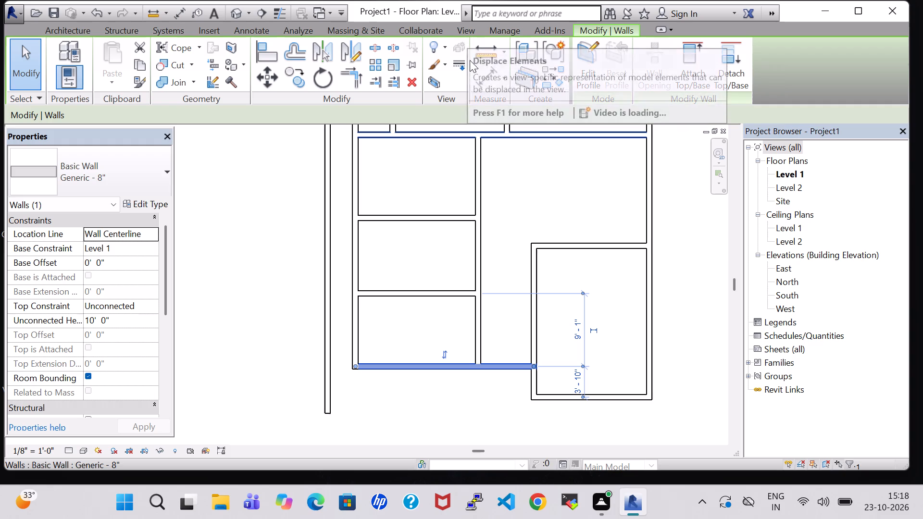
left_click(64, 27)
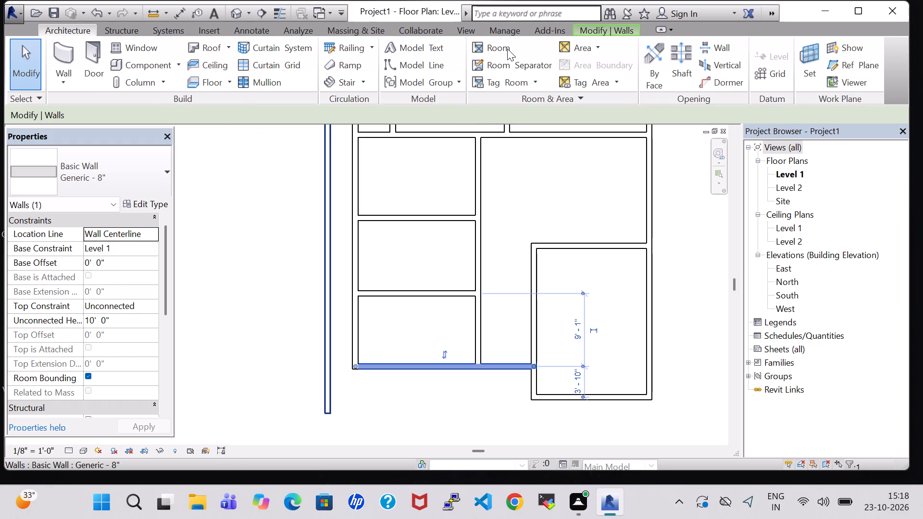
left_click(585, 36)
left_click(378, 51)
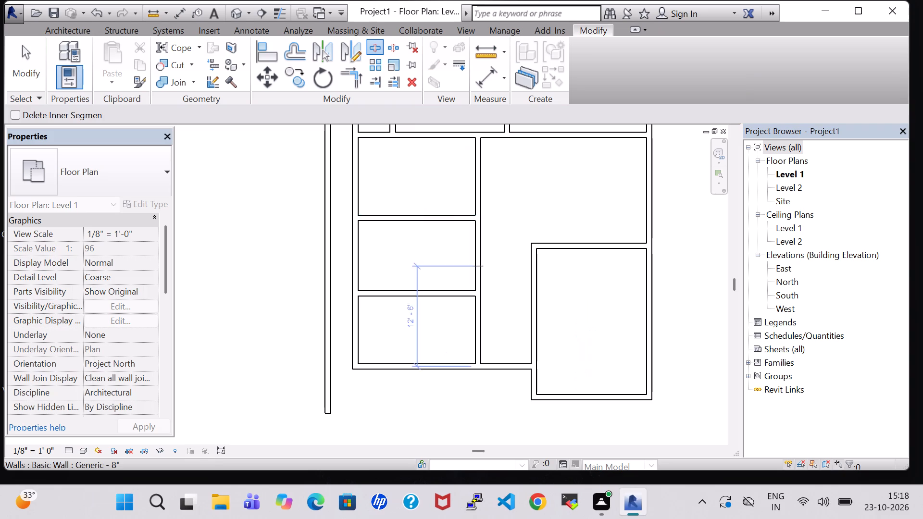
left_click(480, 361)
key("Escape")
key("Escape")
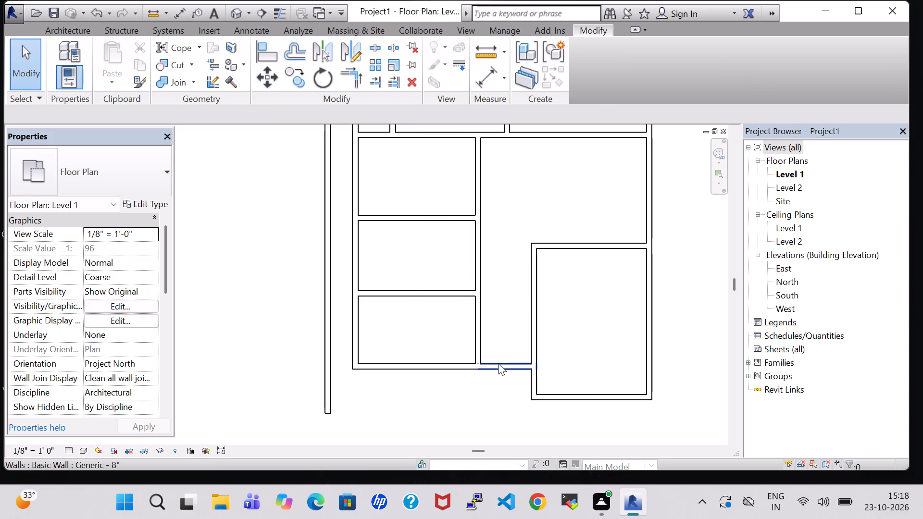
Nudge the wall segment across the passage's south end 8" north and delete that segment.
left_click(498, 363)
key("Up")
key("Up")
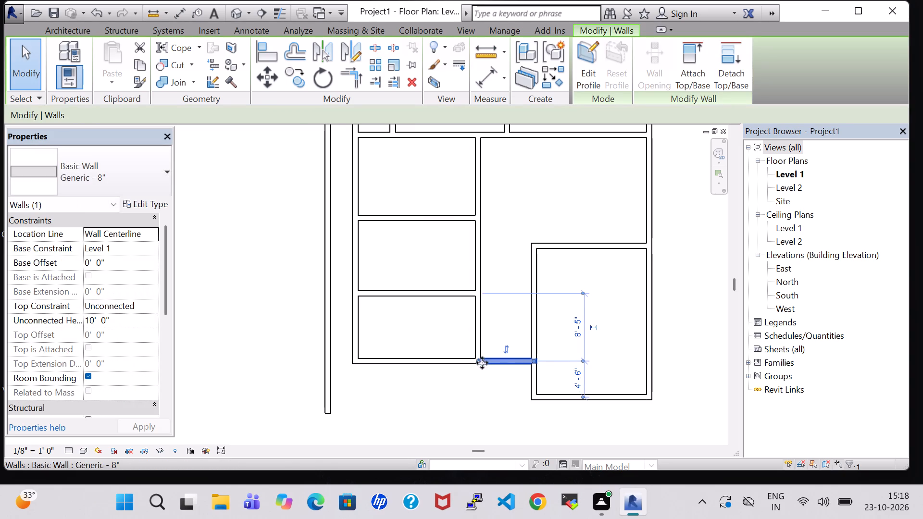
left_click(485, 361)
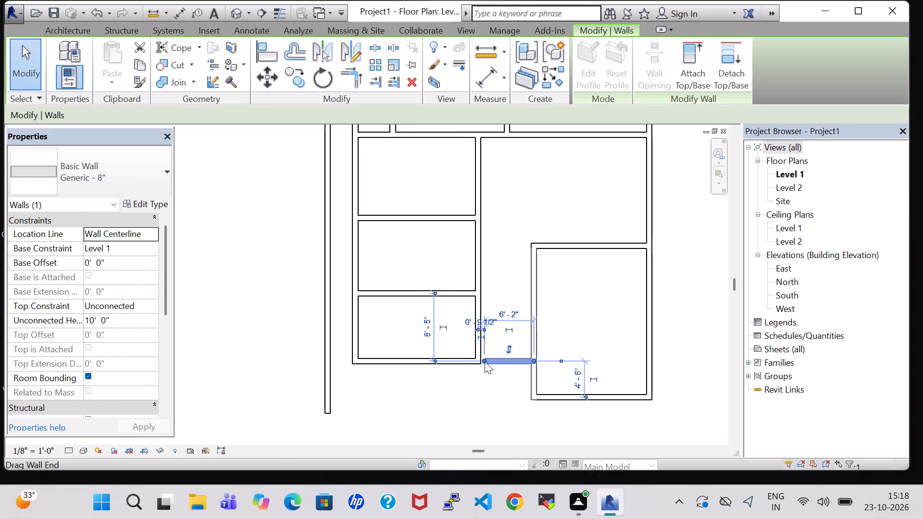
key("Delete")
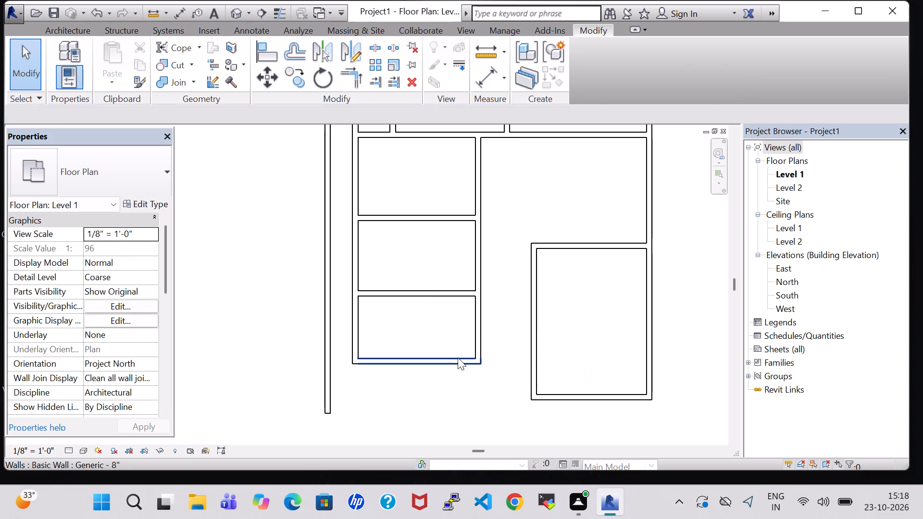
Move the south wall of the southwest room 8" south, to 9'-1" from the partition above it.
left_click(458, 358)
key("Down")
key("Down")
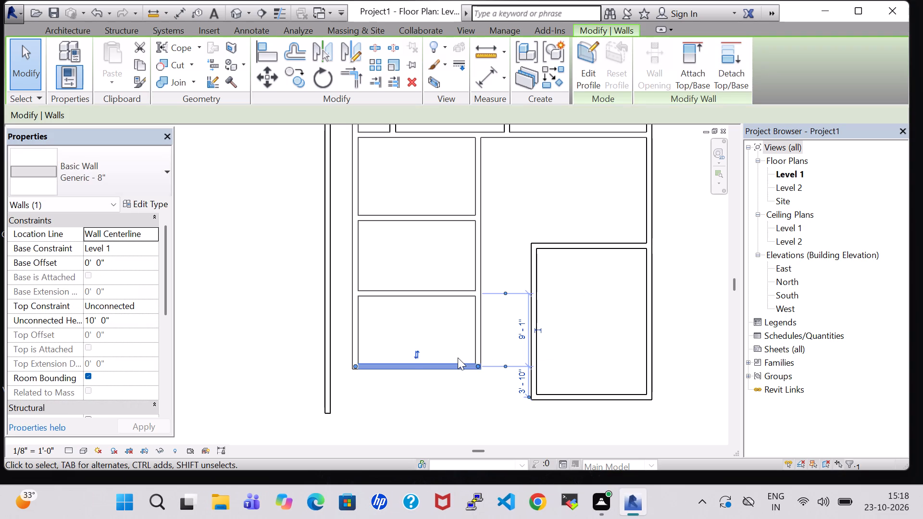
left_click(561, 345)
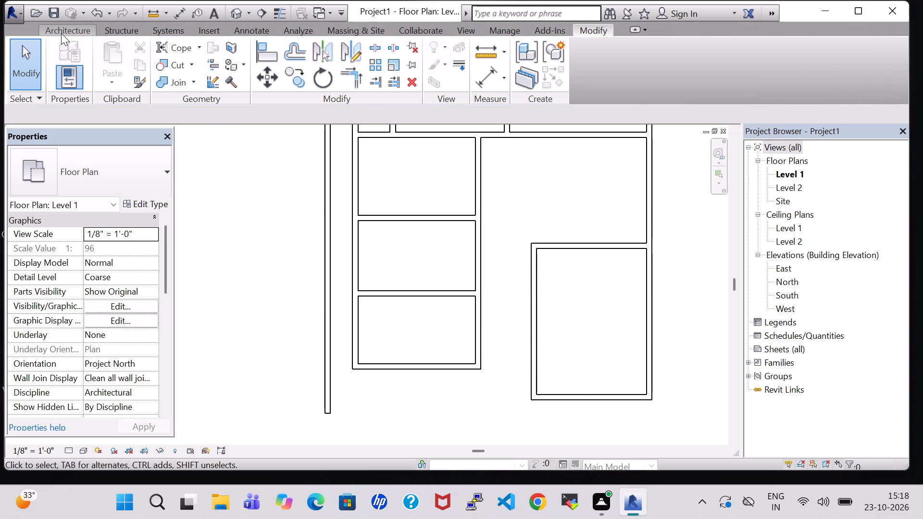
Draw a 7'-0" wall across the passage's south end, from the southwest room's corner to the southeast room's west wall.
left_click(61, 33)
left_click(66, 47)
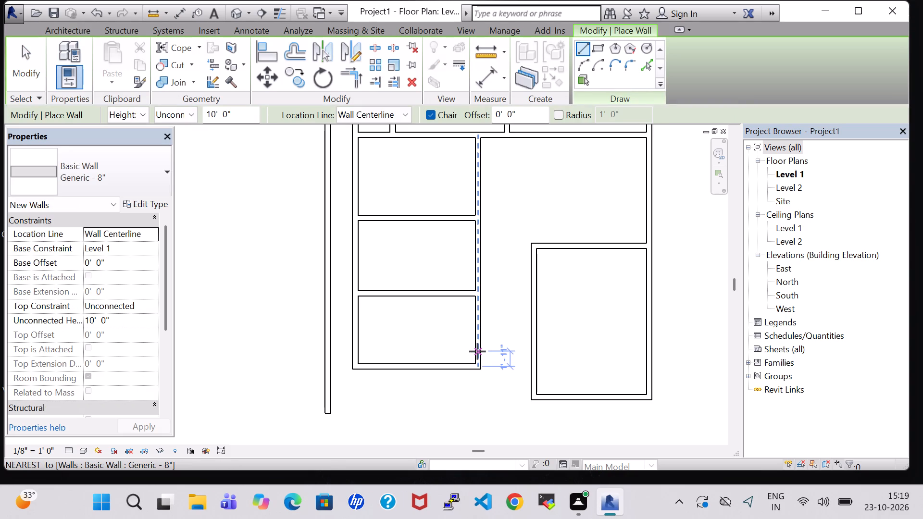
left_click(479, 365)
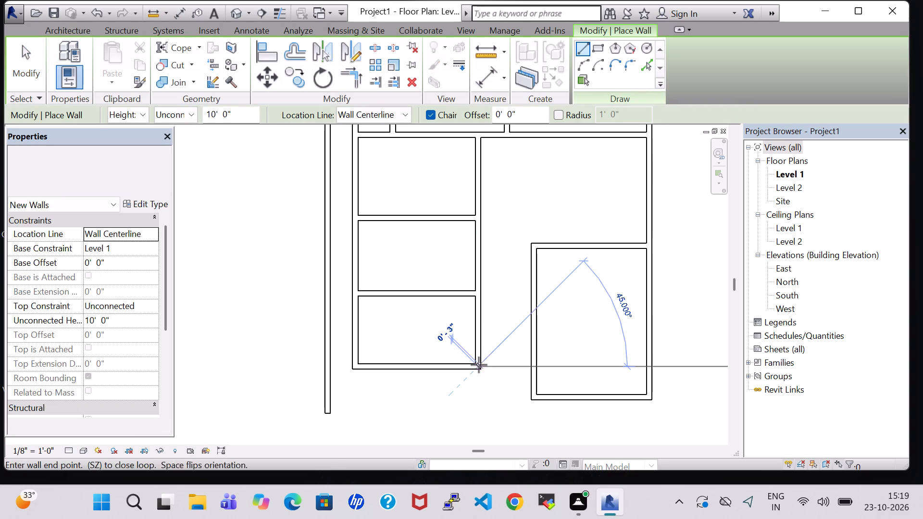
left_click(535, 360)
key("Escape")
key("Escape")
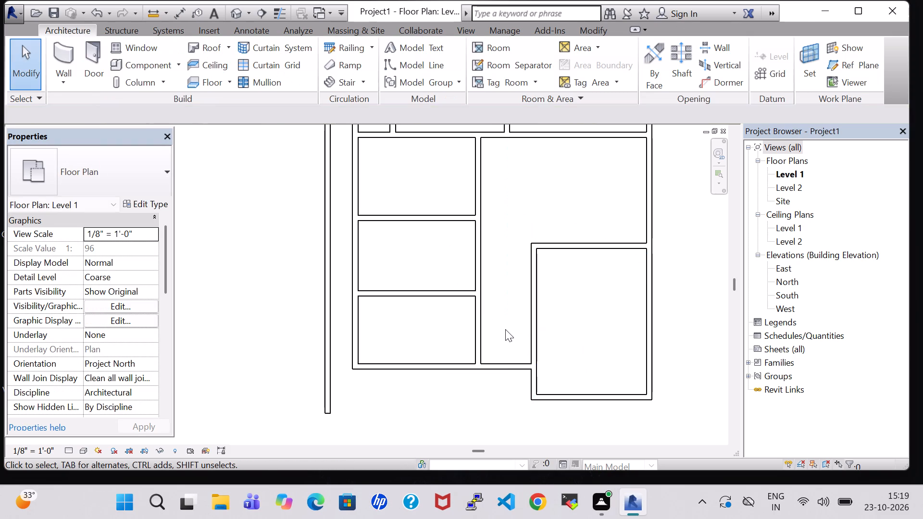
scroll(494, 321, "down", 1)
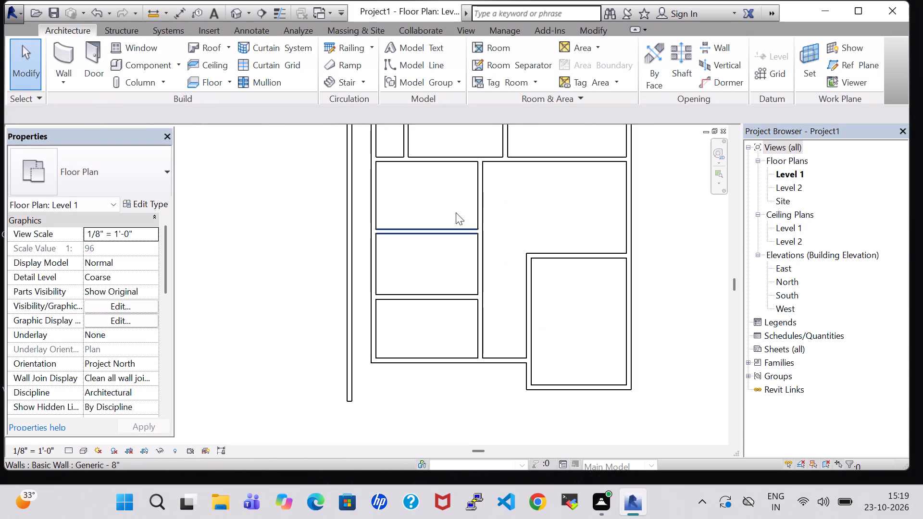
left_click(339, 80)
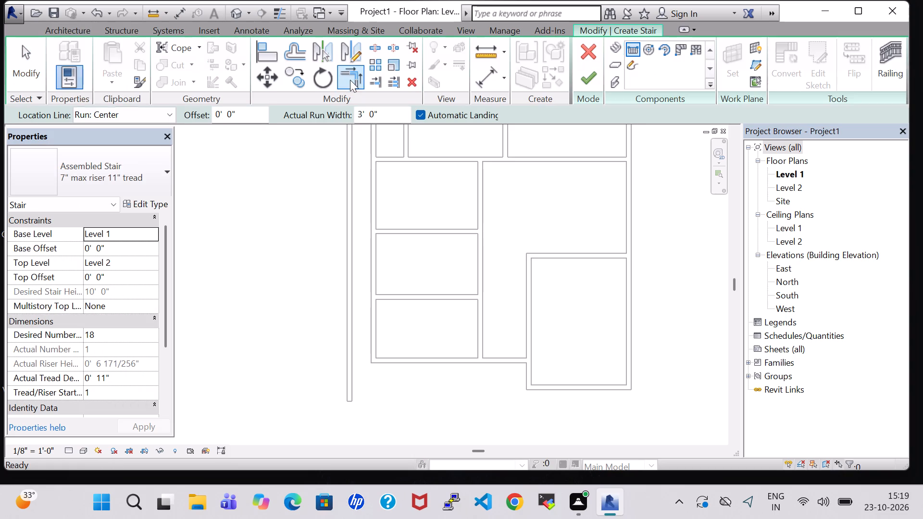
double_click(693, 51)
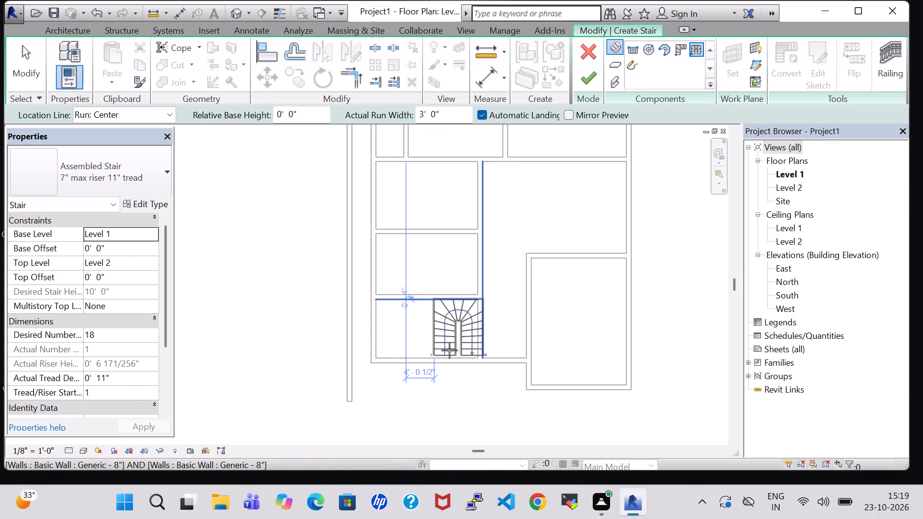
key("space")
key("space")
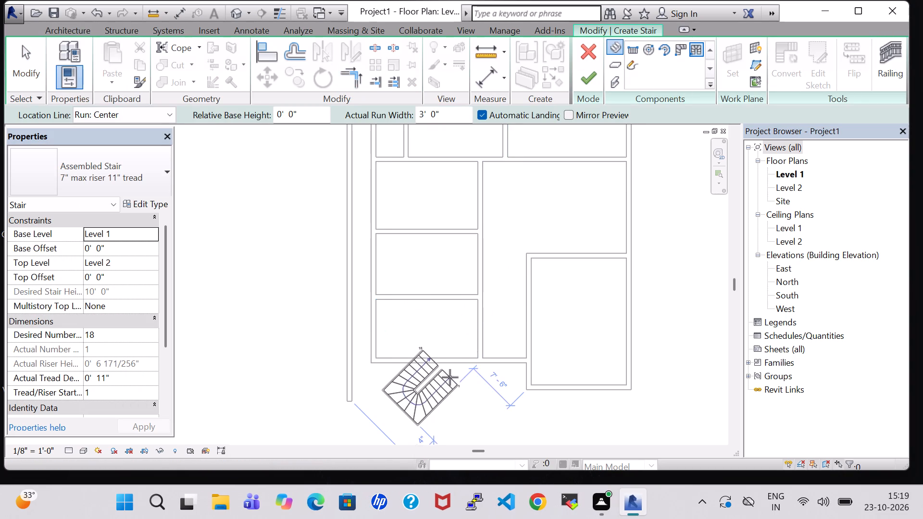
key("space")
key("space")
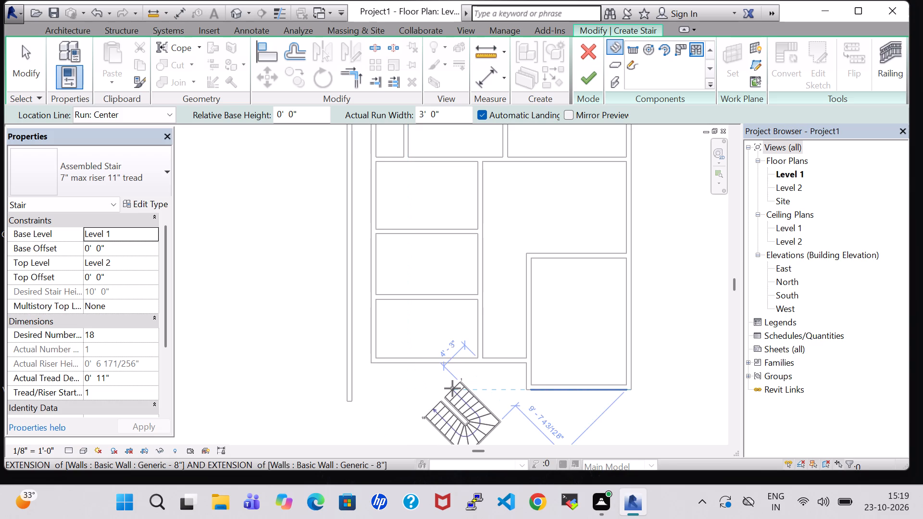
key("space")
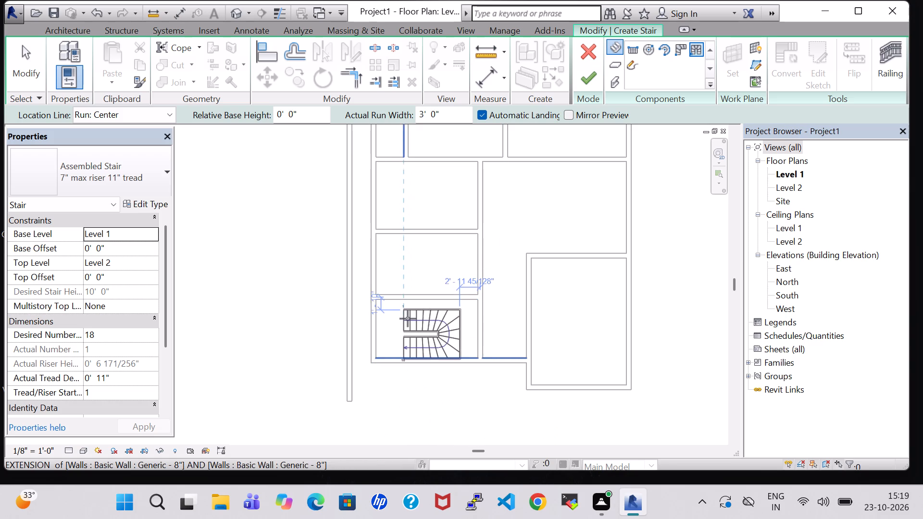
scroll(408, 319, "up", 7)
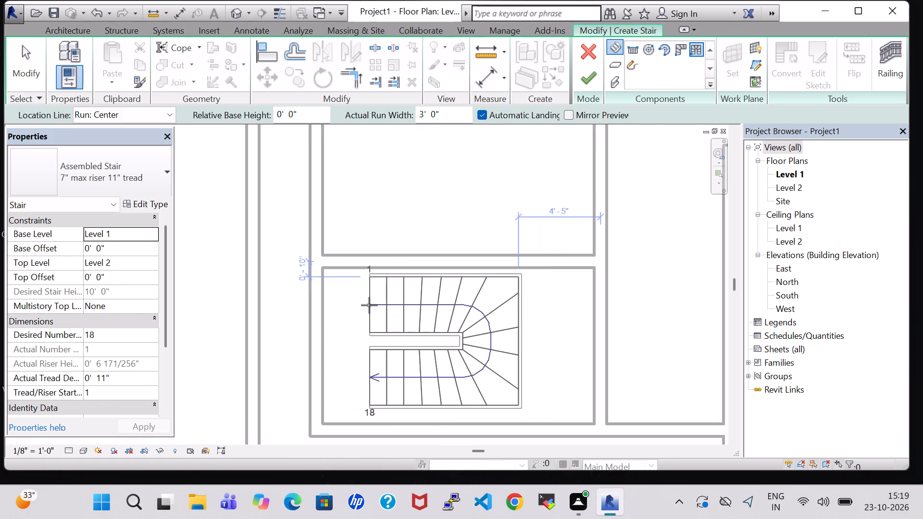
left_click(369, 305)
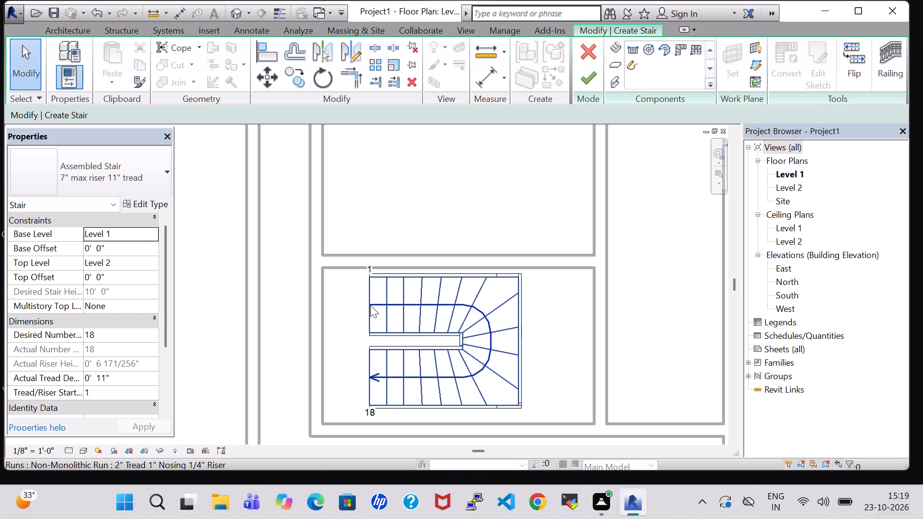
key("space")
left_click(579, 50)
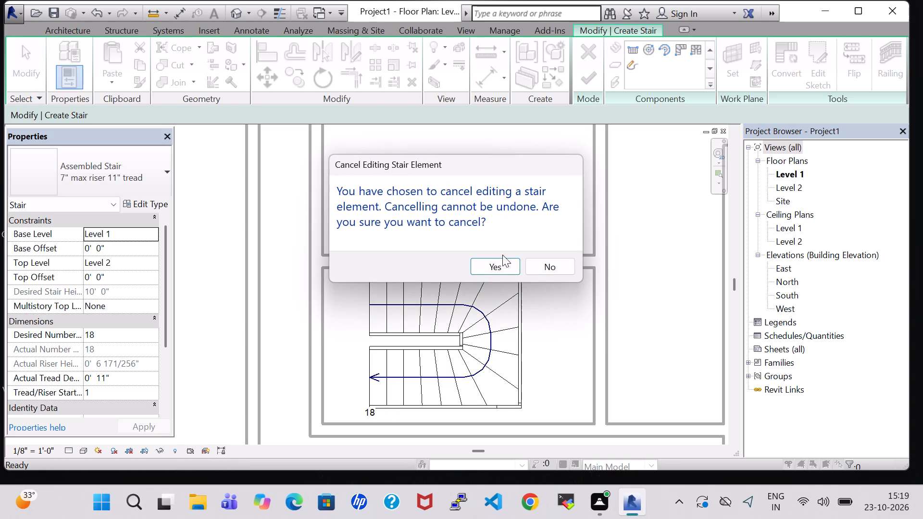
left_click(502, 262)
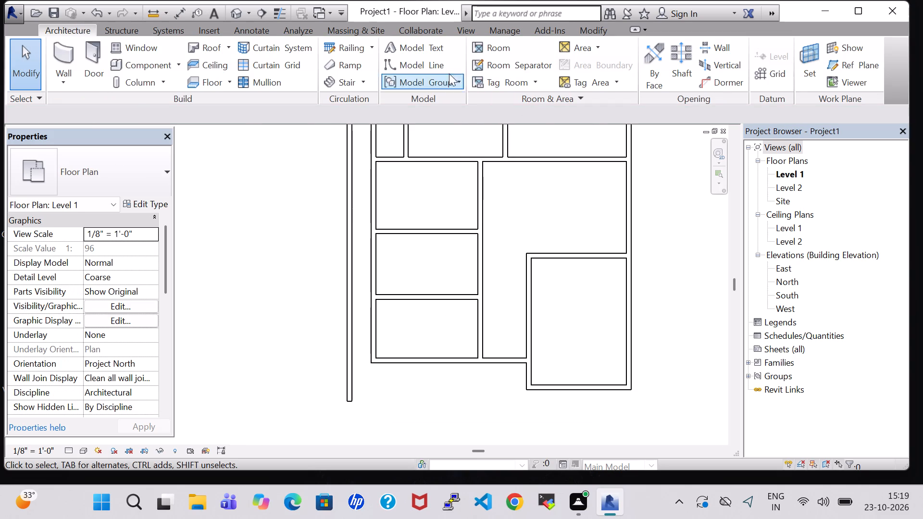
Place a 3'-0" wide U-shaped winder stair in the southwest room with its open end facing east, and finish the stair.
left_click(345, 84)
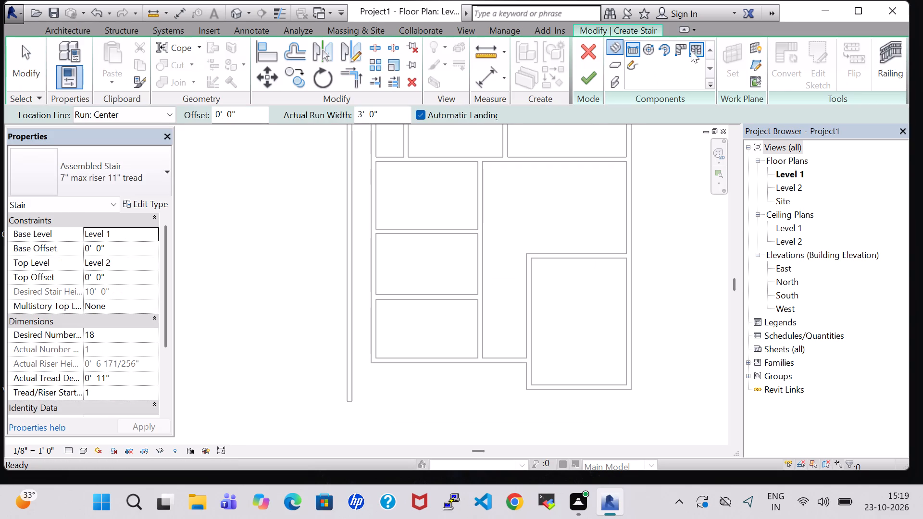
left_click(691, 50)
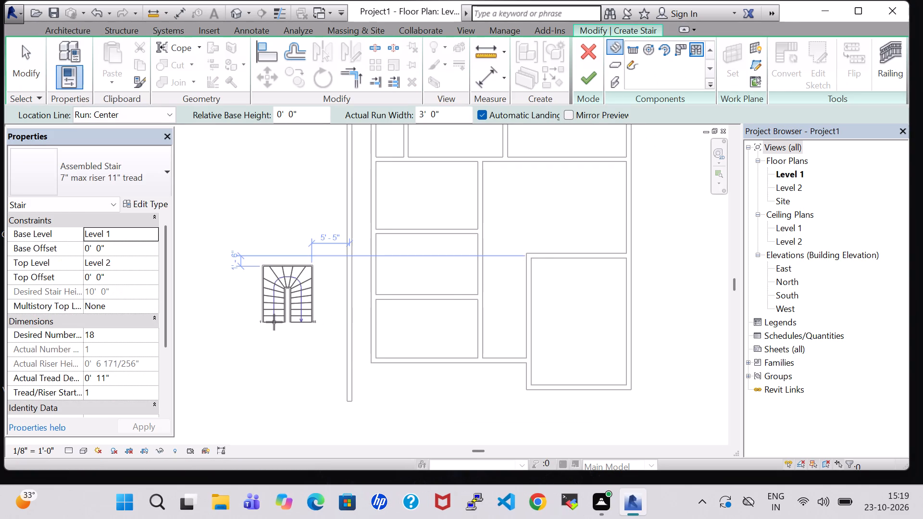
key("space")
scroll(447, 340, "up", 2)
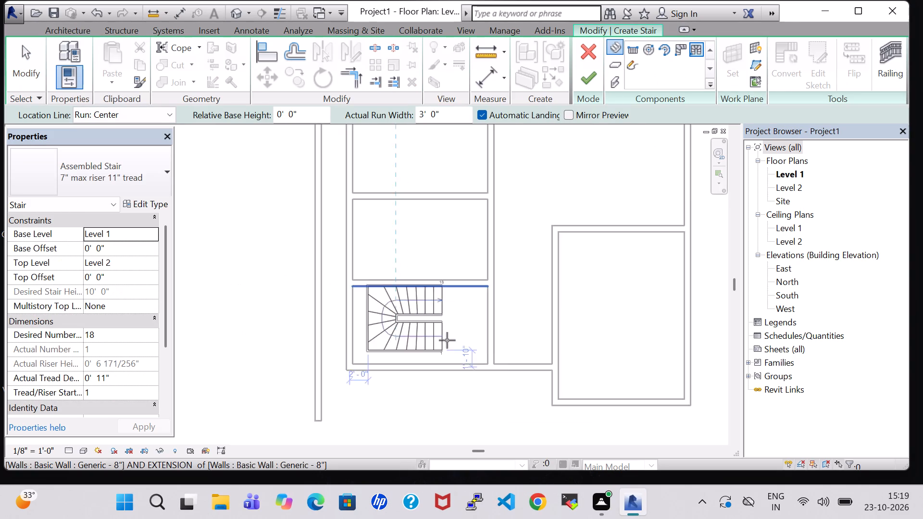
scroll(447, 340, "up", 4)
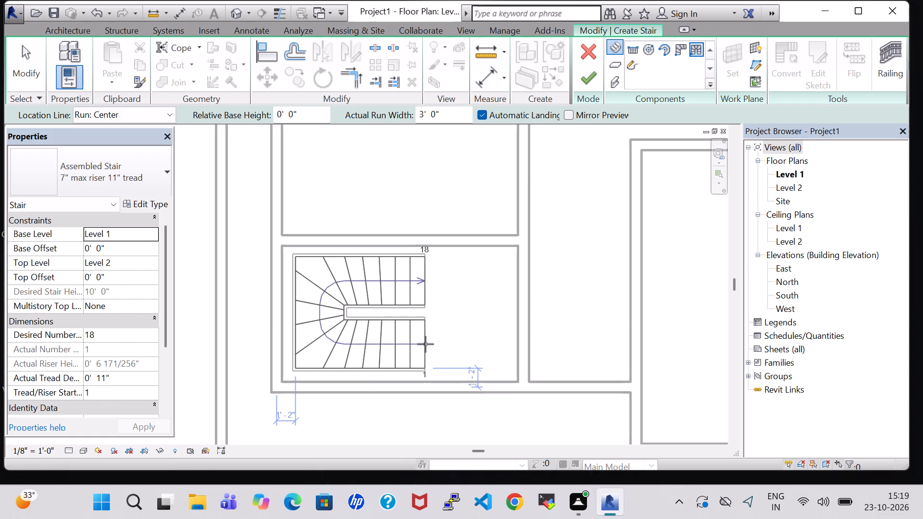
left_click(425, 344)
key("Escape")
key("Escape")
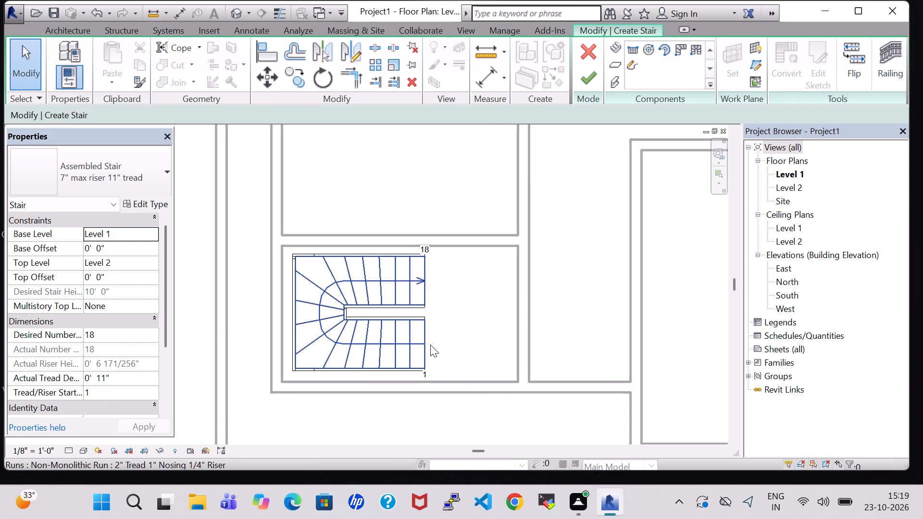
key("Escape")
left_click(588, 81)
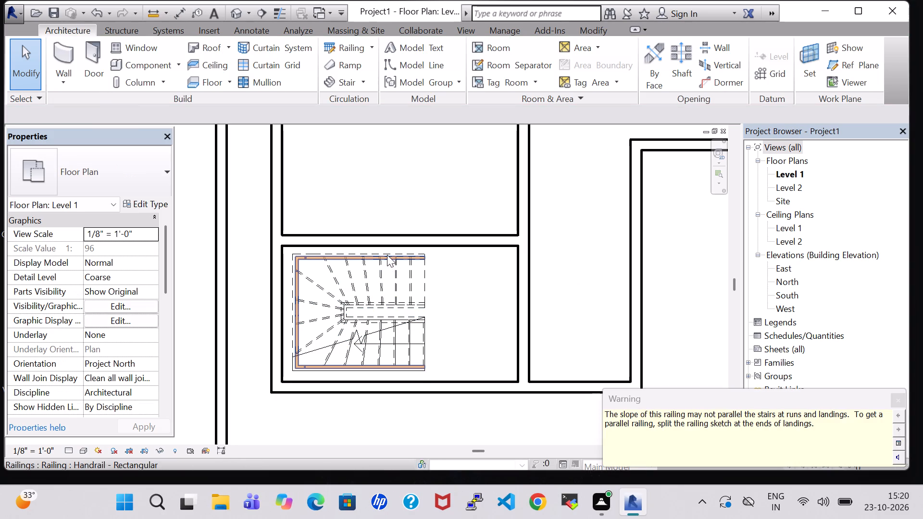
left_click(891, 396)
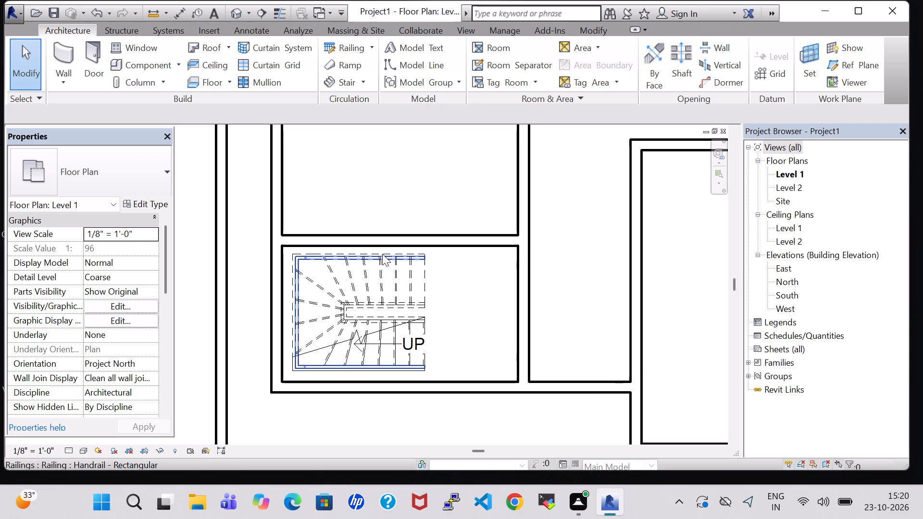
Nudge the stair slightly north and west toward the northwest corner of the southwest room.
left_click(428, 278)
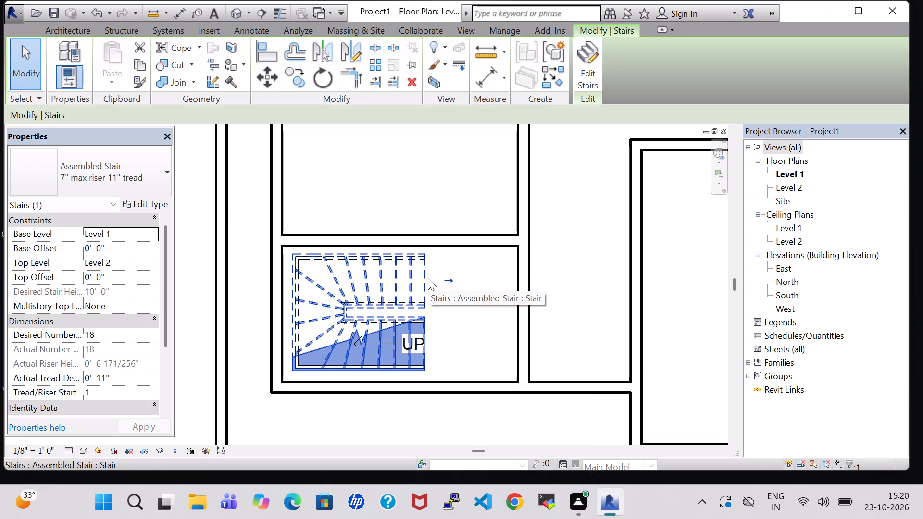
key("Up")
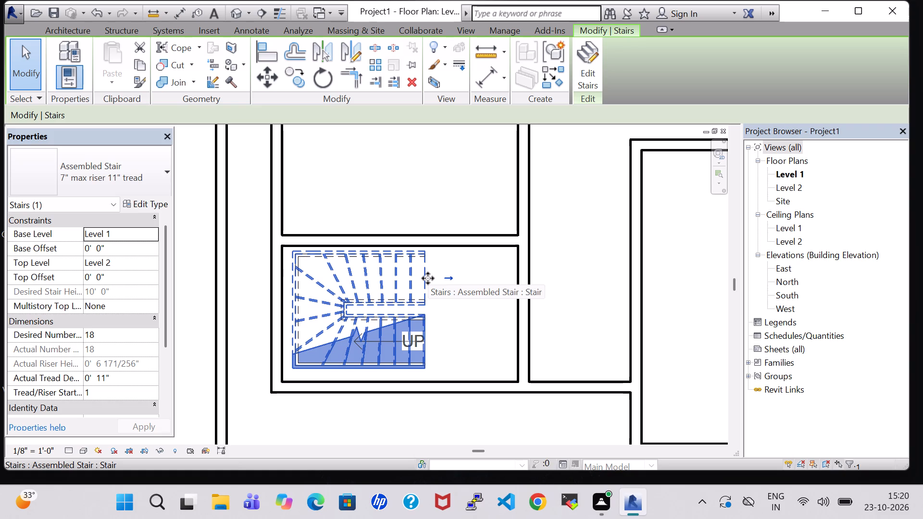
key("Left")
key("Left")
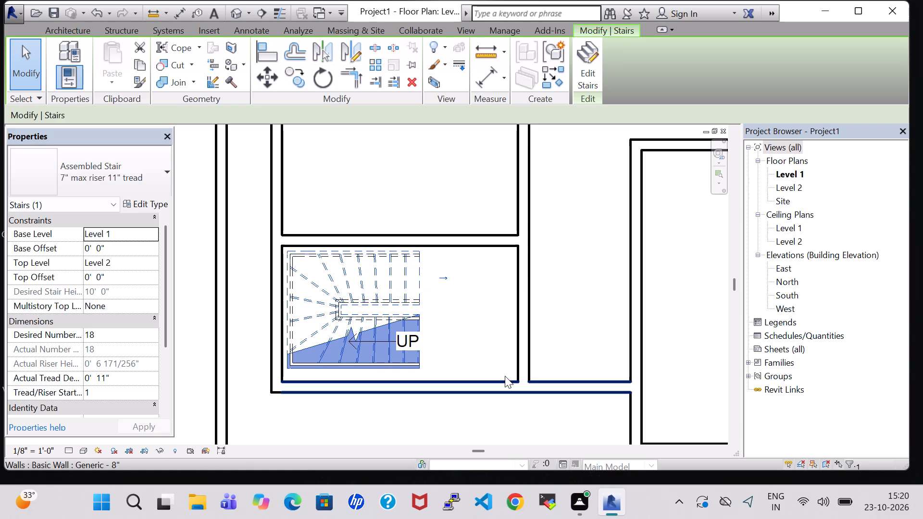
Move the south wall of the southwest room and passage north, to 8'-4" from the partition above the stair.
scroll(505, 376, "down", 2)
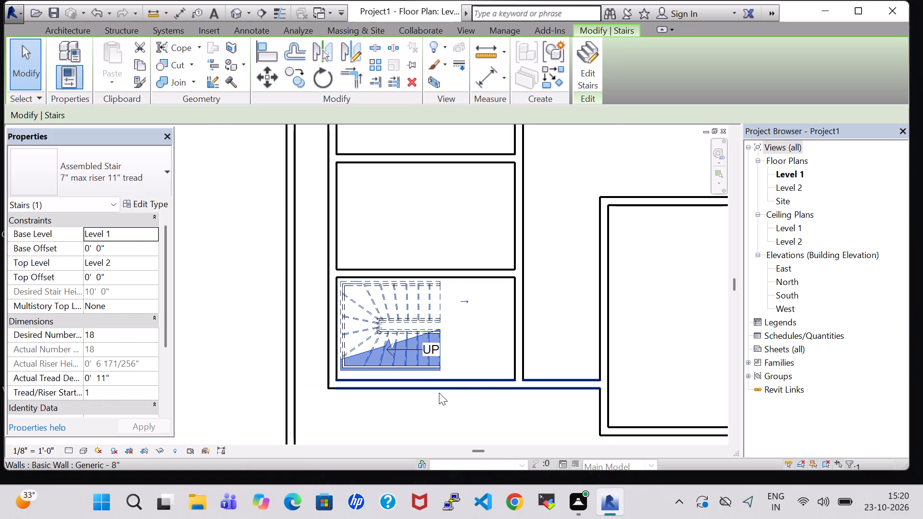
scroll(453, 411, "down", 1)
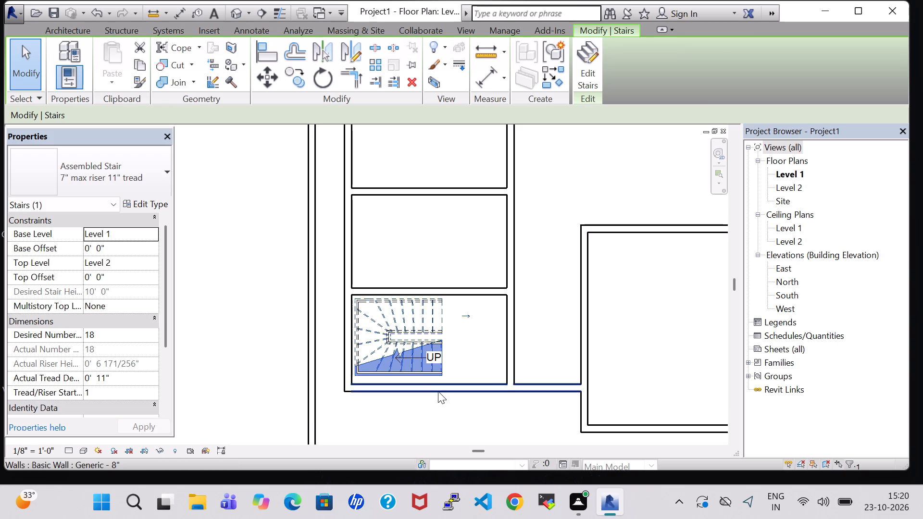
left_click(438, 391)
key("Up")
key("Up")
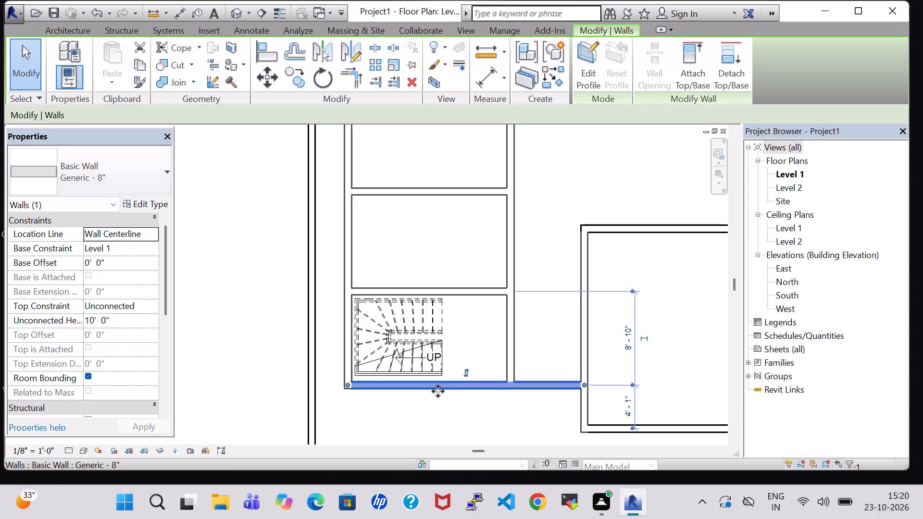
key("Up")
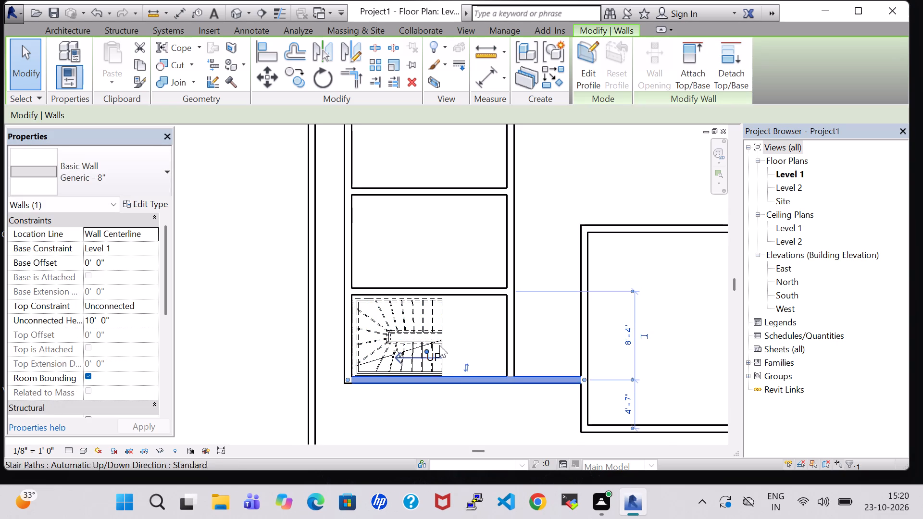
Nudge the stair slightly farther north and west, close against the north and west walls of its room.
scroll(439, 343, "up", 4)
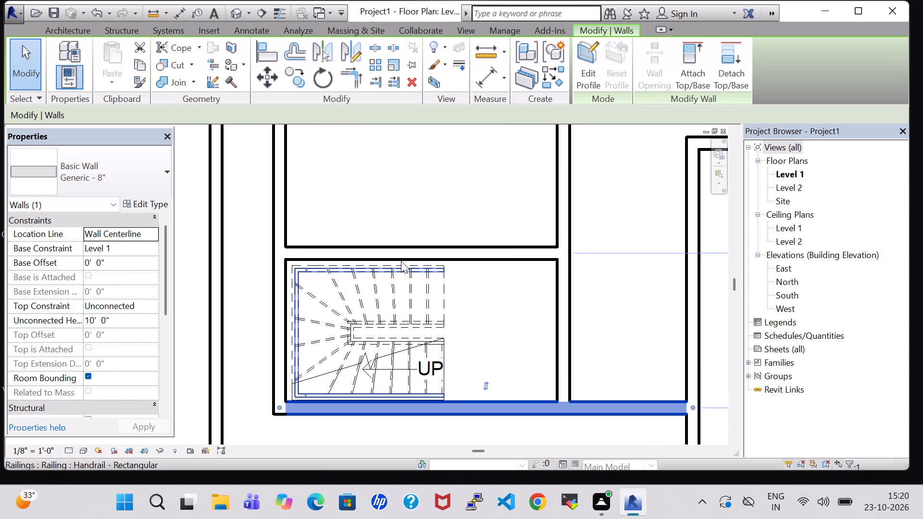
left_click(401, 261)
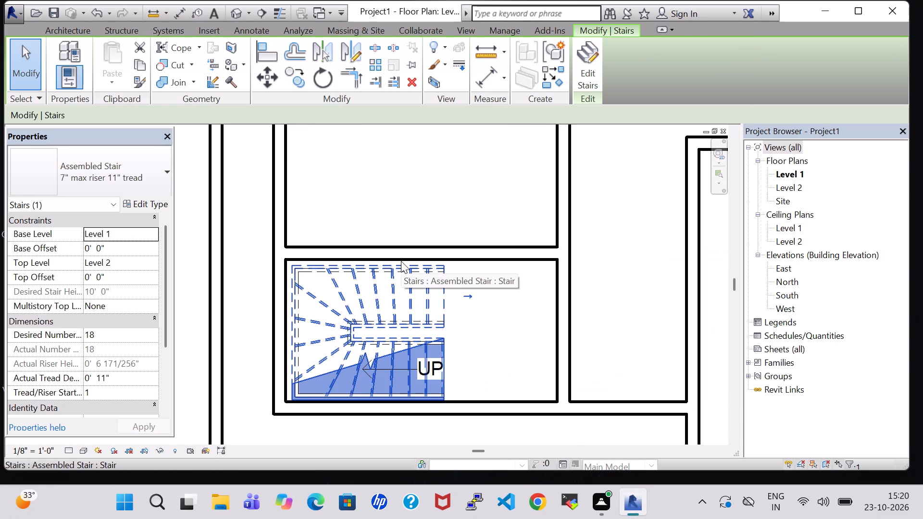
key("Up")
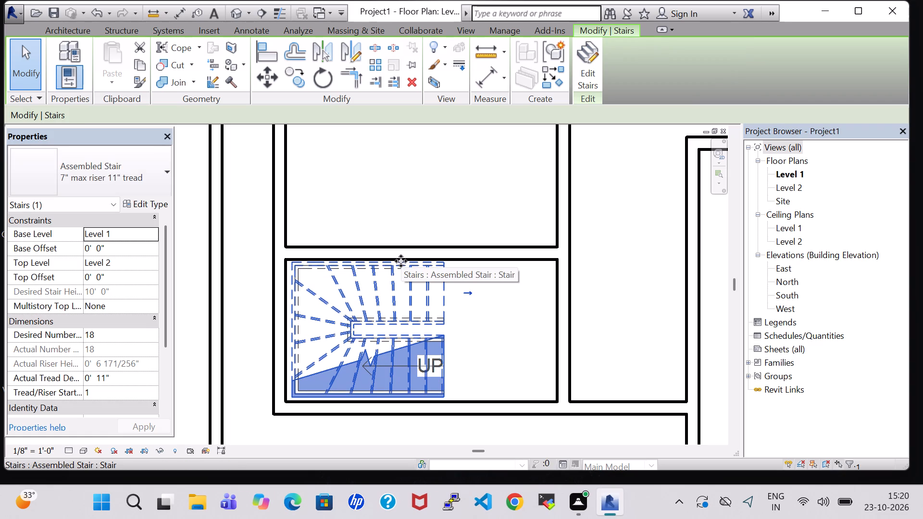
scroll(401, 261, "up", 4)
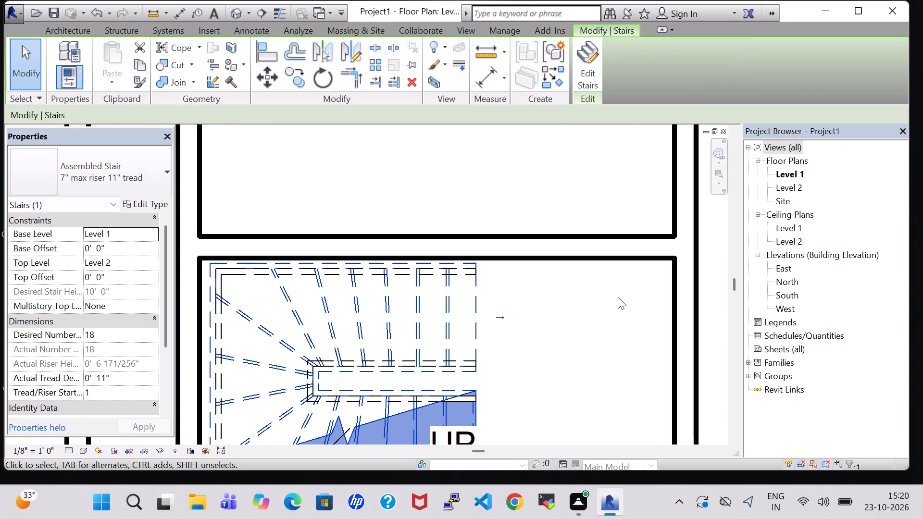
left_click(451, 264)
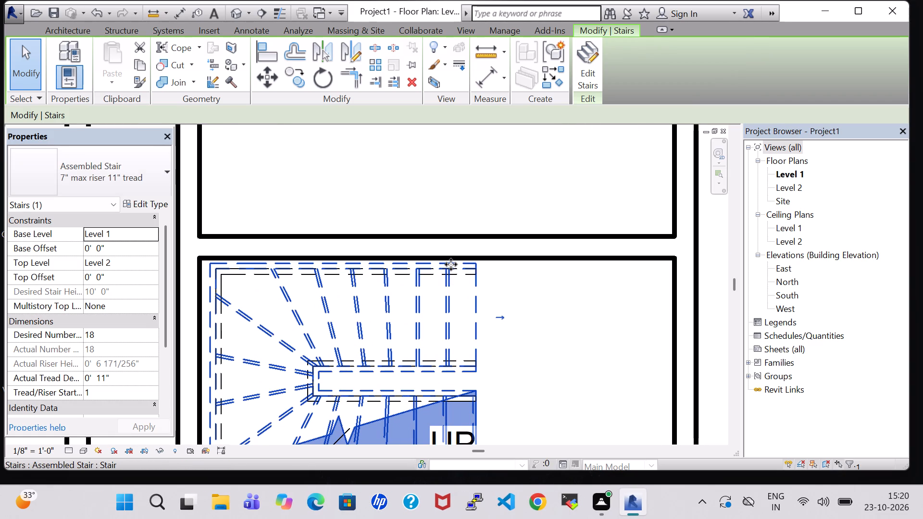
left_click(585, 320)
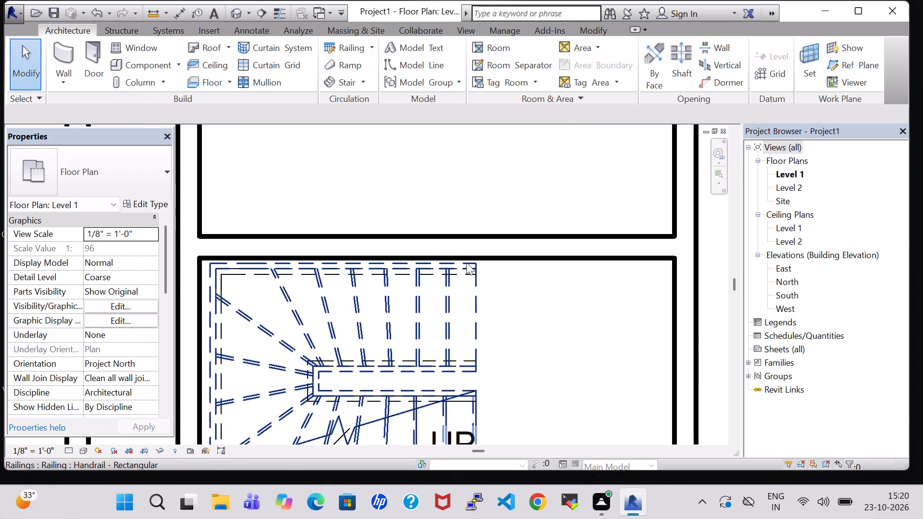
left_click(467, 262)
key("Left")
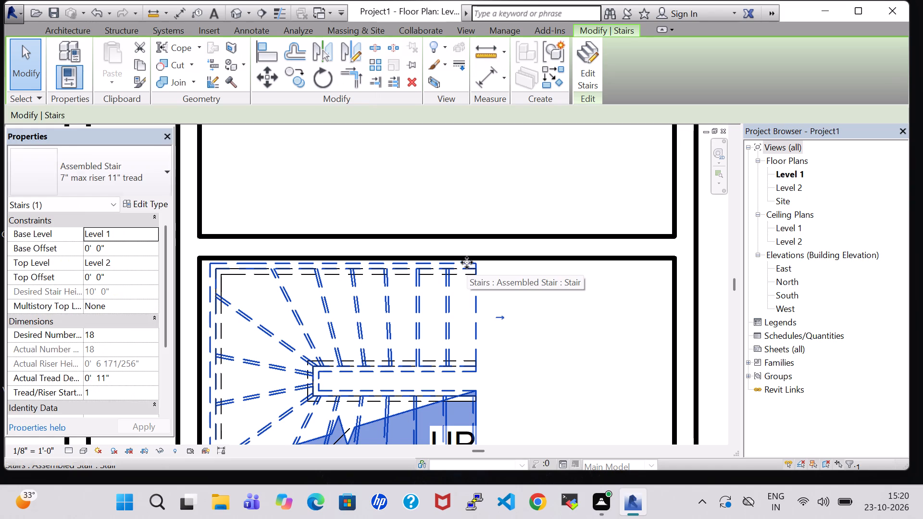
scroll(467, 262, "down", 6)
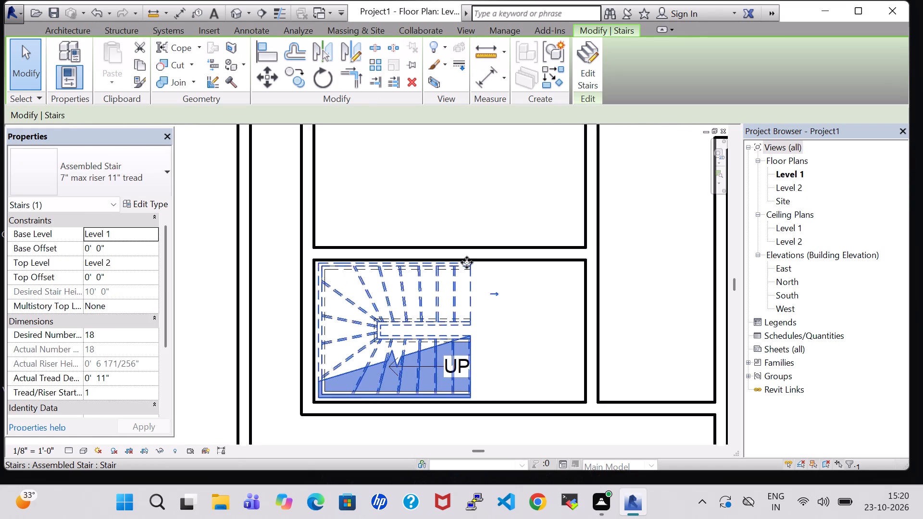
left_click(515, 280)
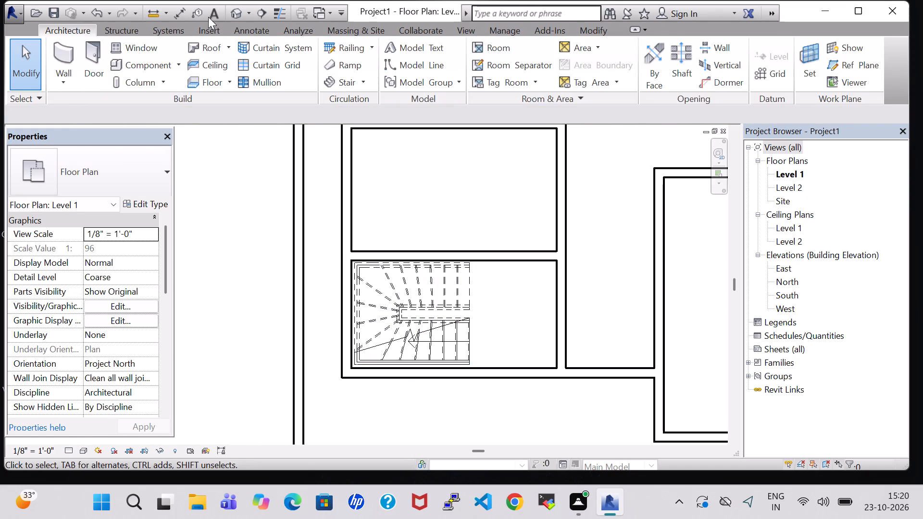
Inspect the stair and surrounding walls in the 3D view, and return to the Level 1 floor plan.
left_click(232, 12)
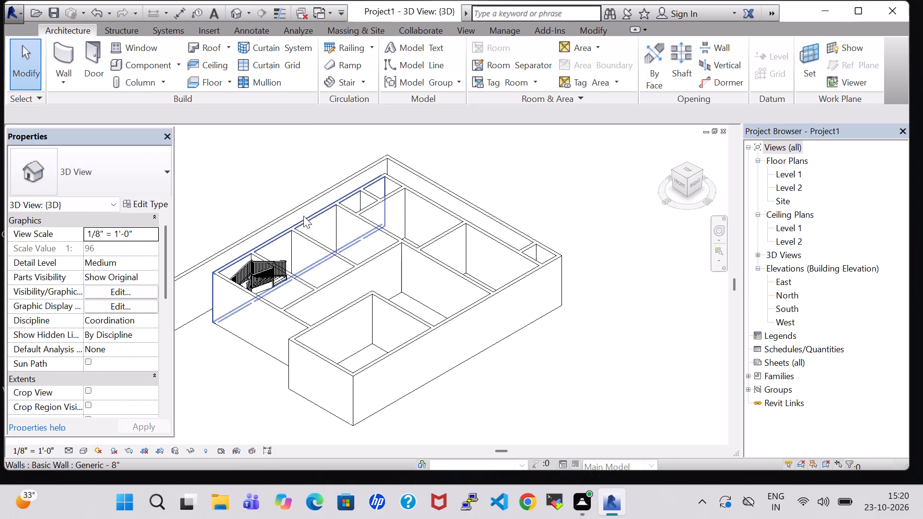
middle_click_drag(259, 193, 242, 325, "shift")
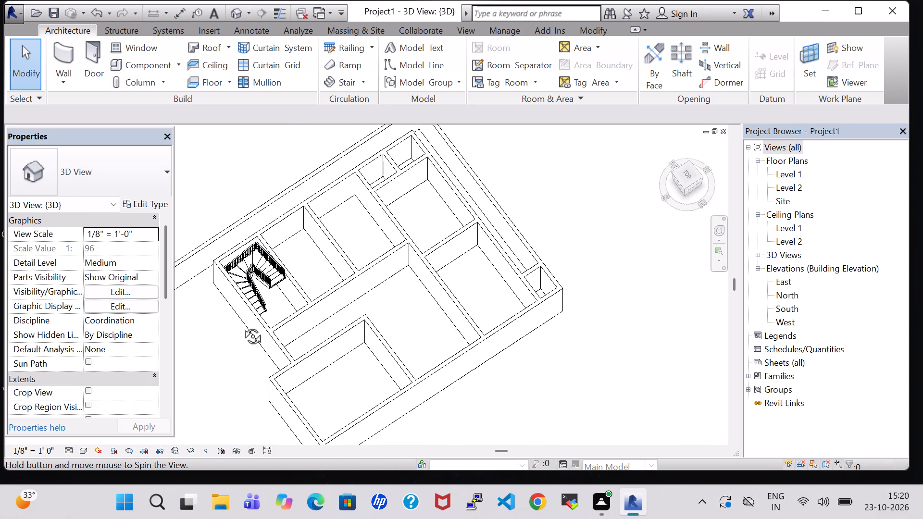
middle_click_drag(242, 325, 285, 313, "shift")
double_click(782, 174)
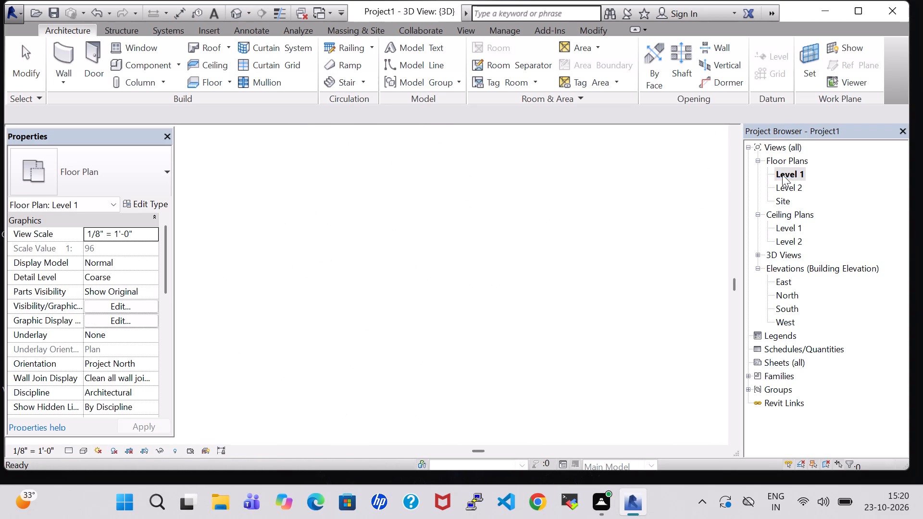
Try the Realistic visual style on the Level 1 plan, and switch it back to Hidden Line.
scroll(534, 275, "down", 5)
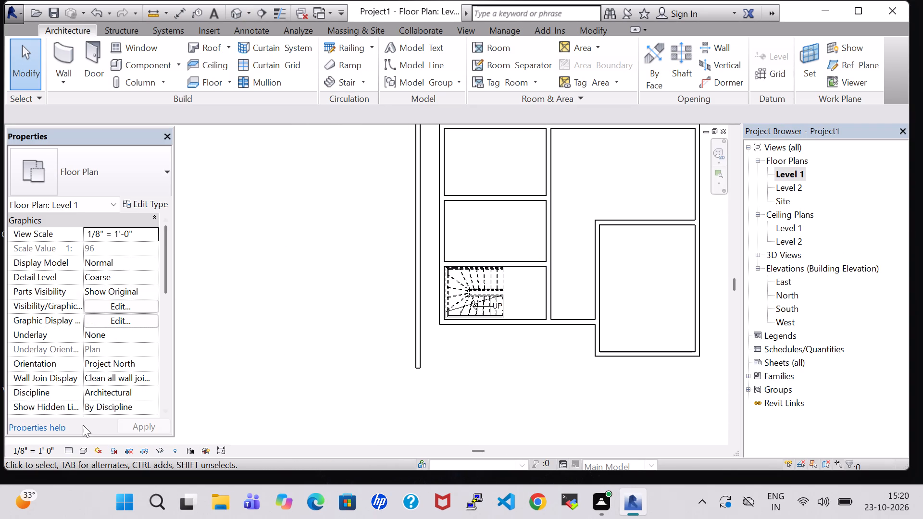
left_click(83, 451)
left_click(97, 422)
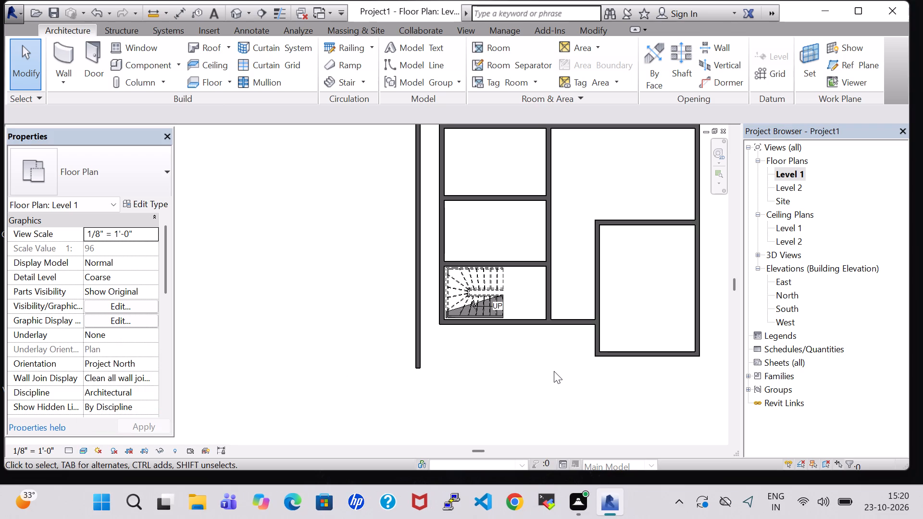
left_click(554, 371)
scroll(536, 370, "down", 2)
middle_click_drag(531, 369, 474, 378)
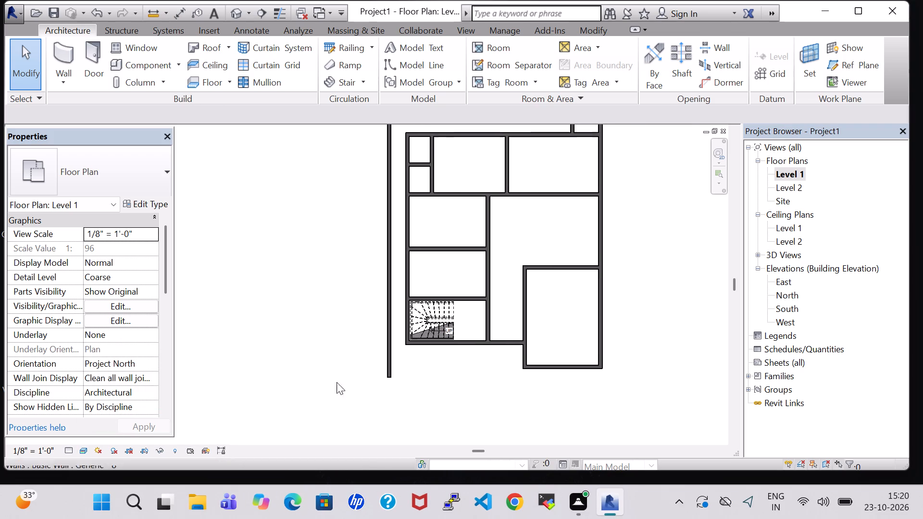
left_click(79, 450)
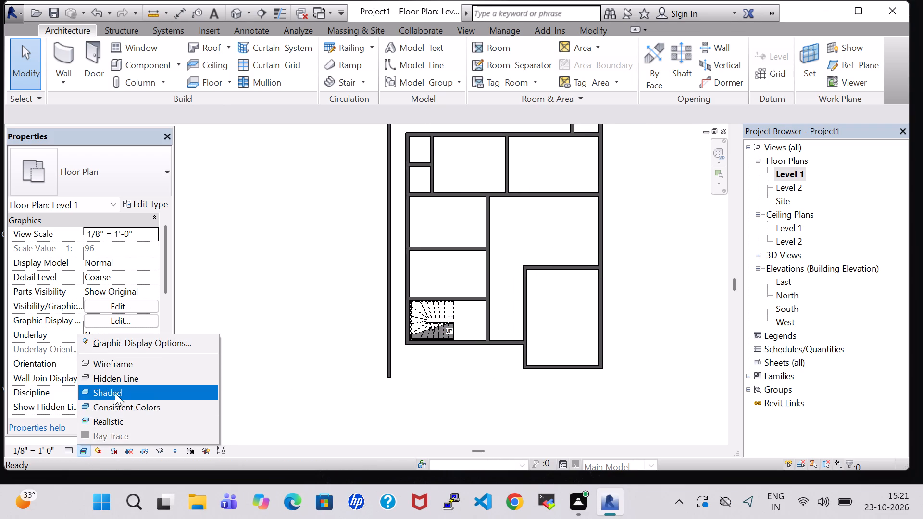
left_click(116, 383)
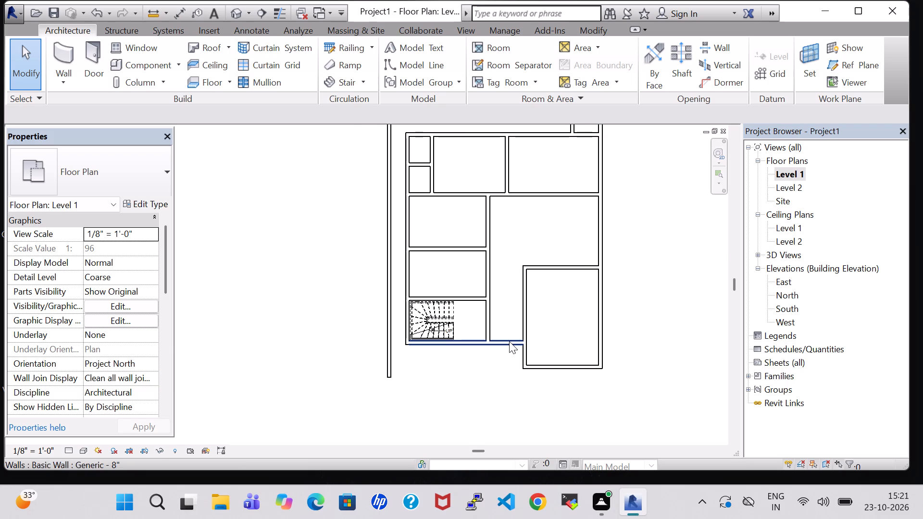
Nudge the south wall of the southeast room slightly farther south.
scroll(509, 341, "up", 2)
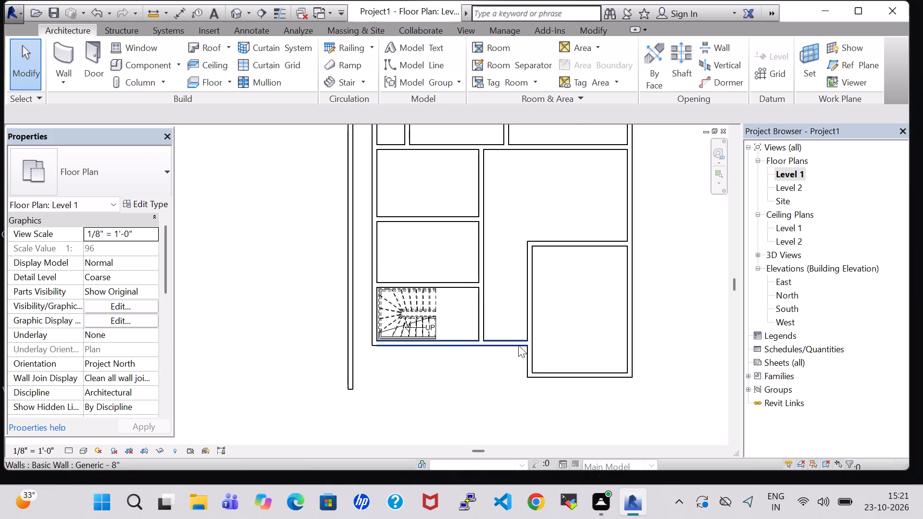
scroll(517, 345, "up", 6)
scroll(523, 343, "down", 5)
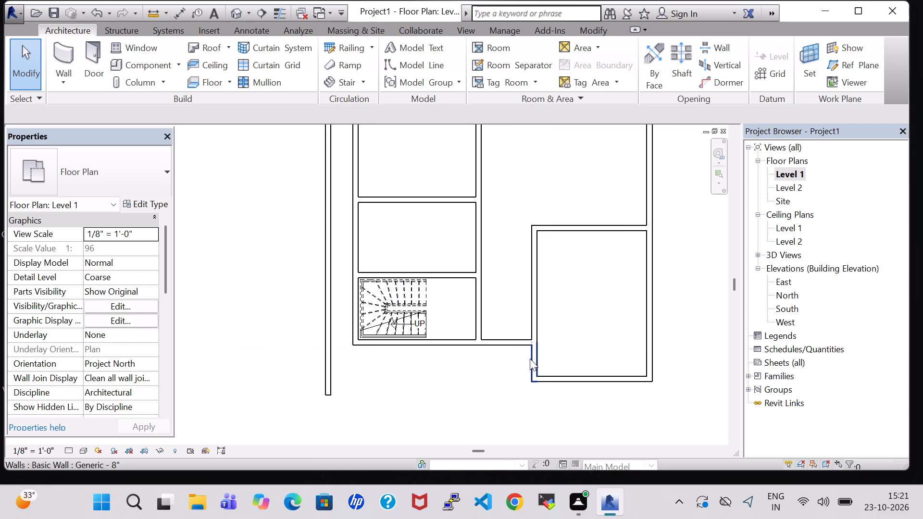
left_click(570, 386)
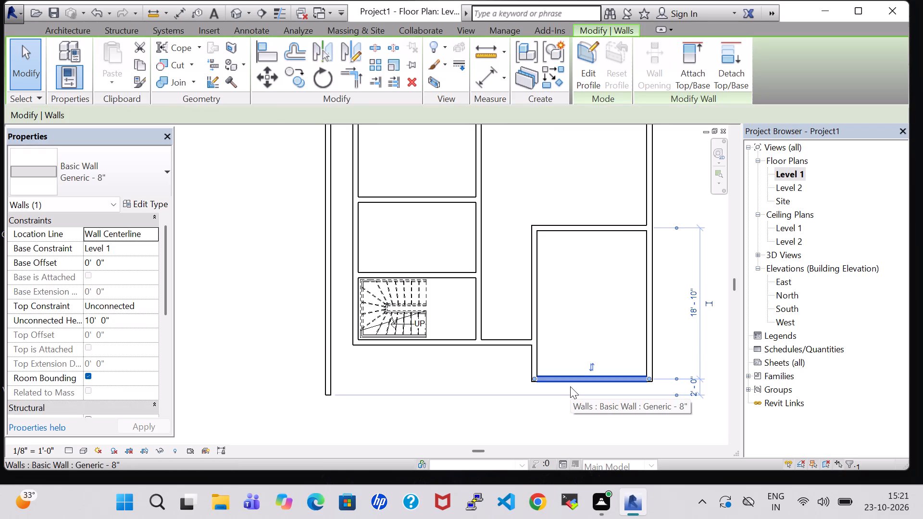
key("Down")
left_click(684, 293)
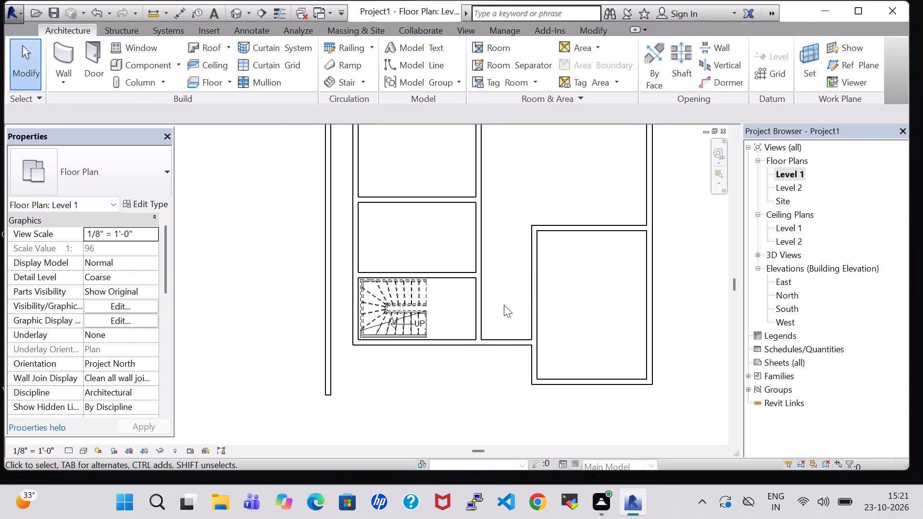
Place 30" x 80" Single-Flush doors in the northwest small room's east wall and the south wall of the small room below, hinged west.
middle_click_drag(503, 207, 503, 226)
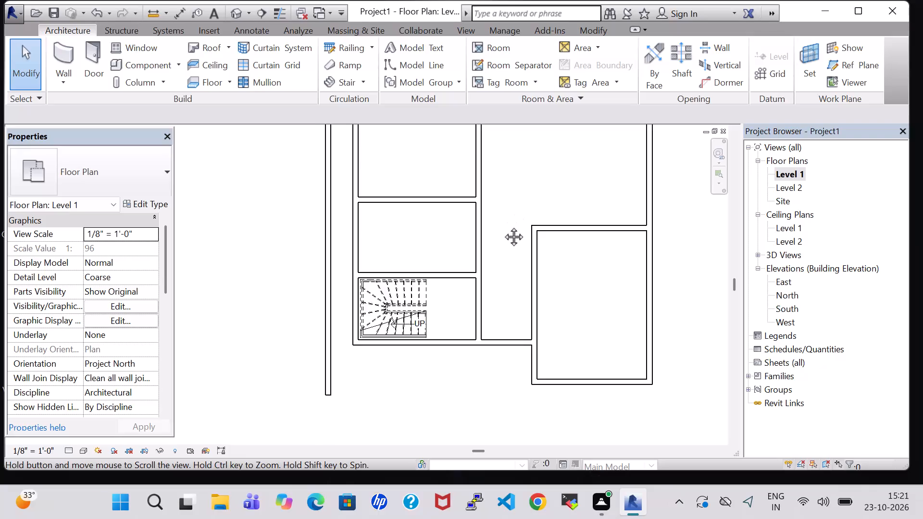
middle_click_drag(503, 226, 501, 289)
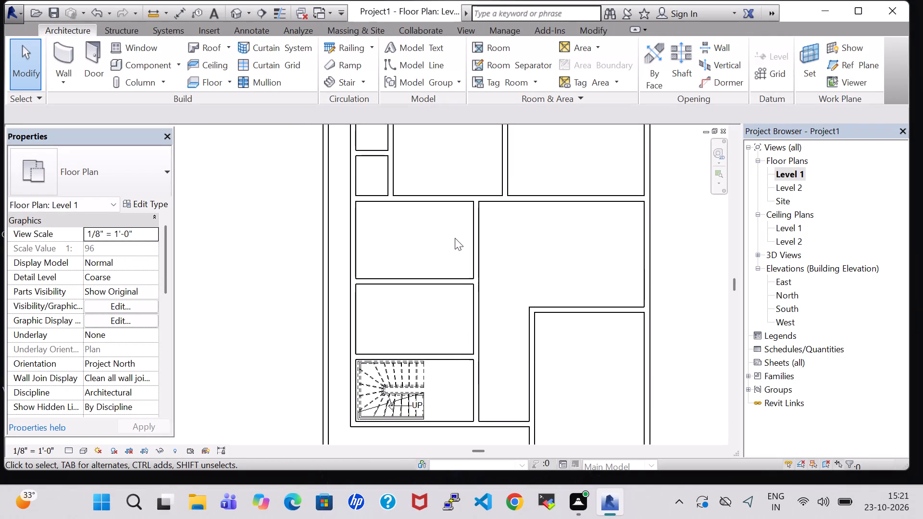
middle_click_drag(602, 273, 577, 361)
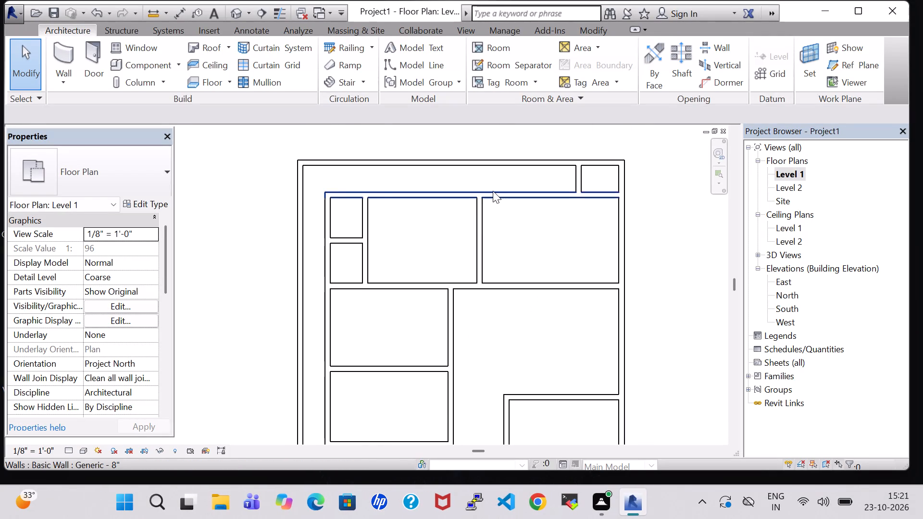
scroll(491, 193, "down", 3)
left_click(84, 62)
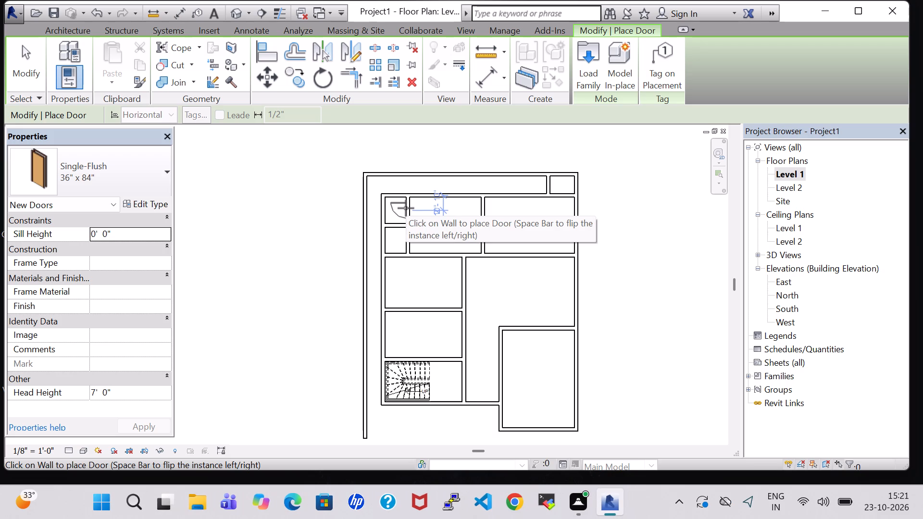
left_click(154, 167)
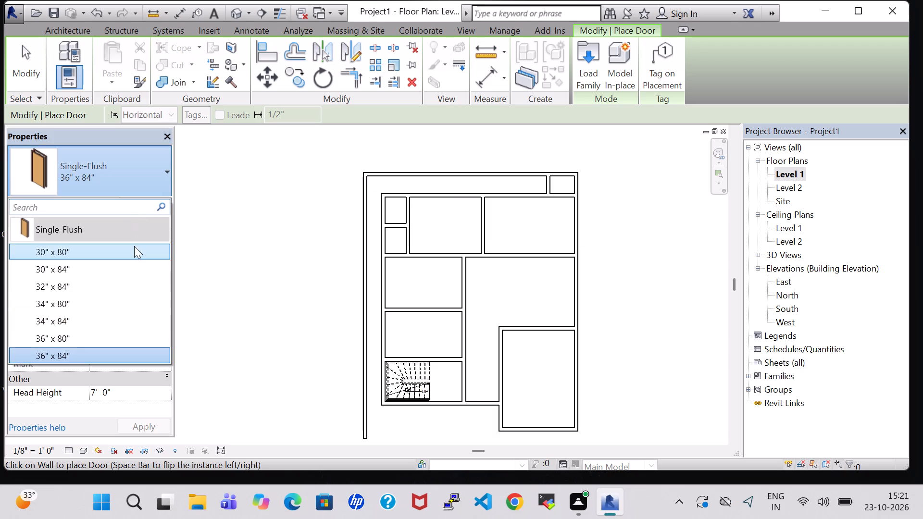
left_click(134, 246)
scroll(404, 218, "up", 3)
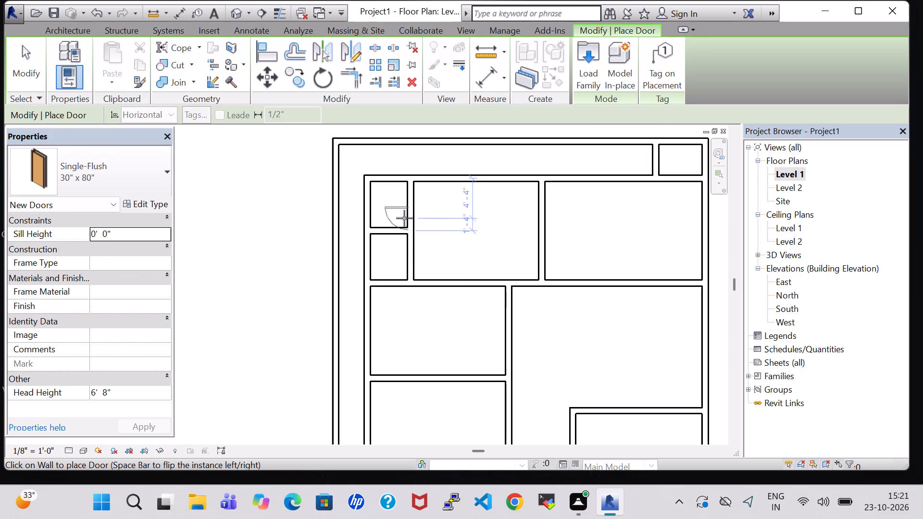
scroll(404, 218, "up", 5)
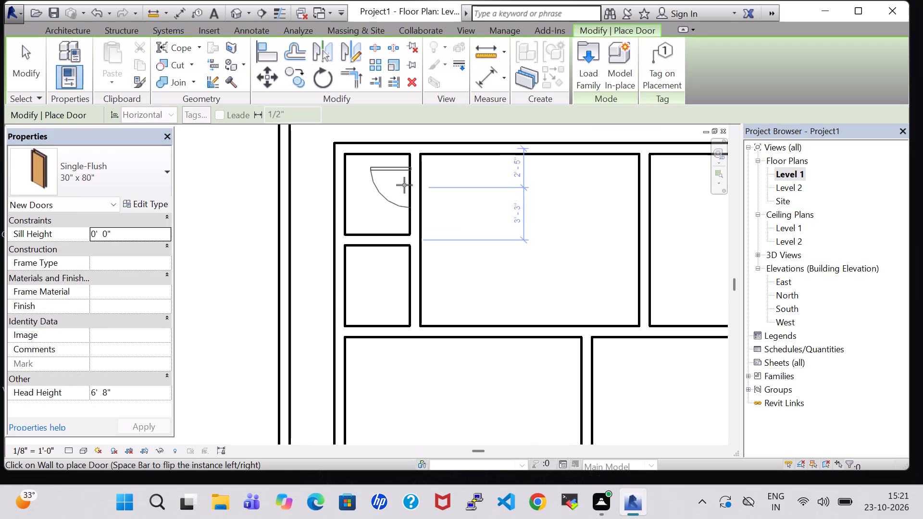
left_click(404, 178)
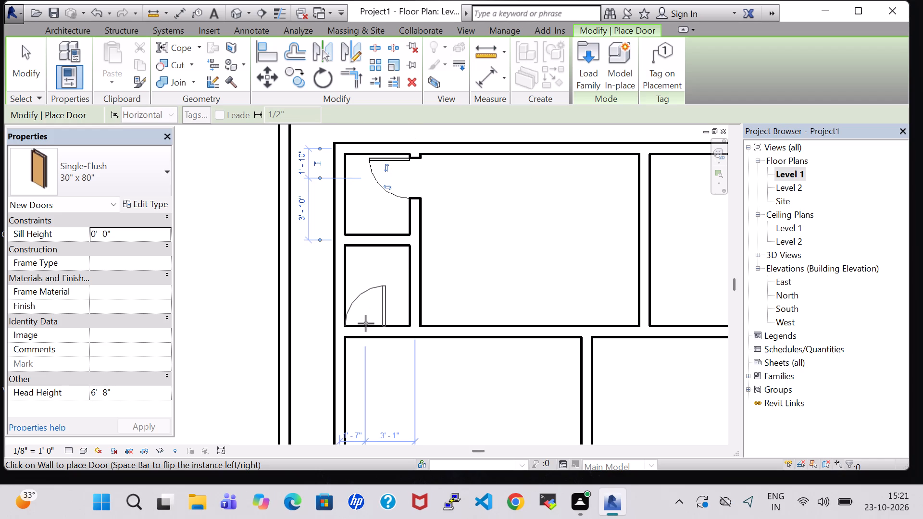
key("space")
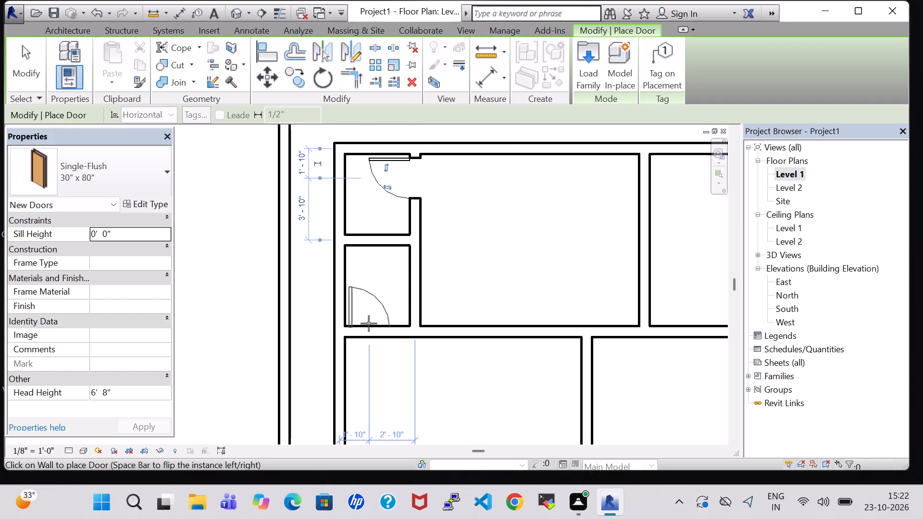
left_click(369, 323)
key("Escape")
key("Escape")
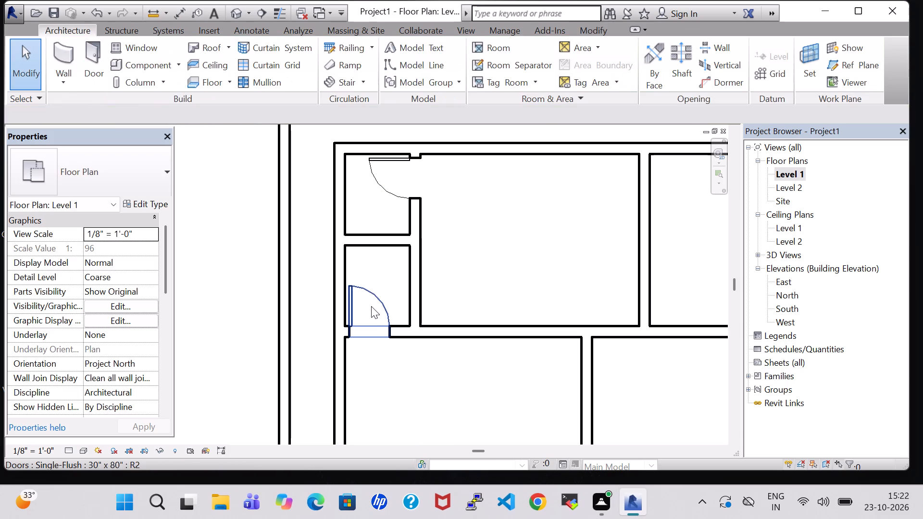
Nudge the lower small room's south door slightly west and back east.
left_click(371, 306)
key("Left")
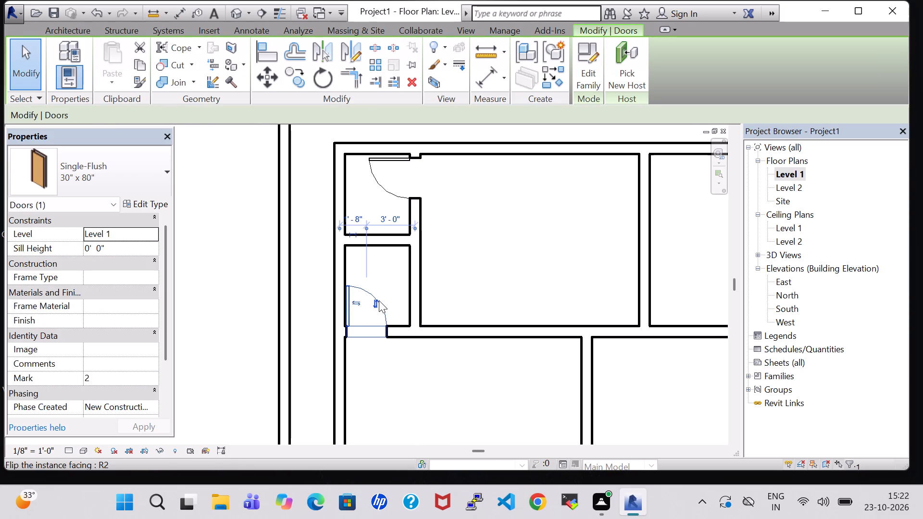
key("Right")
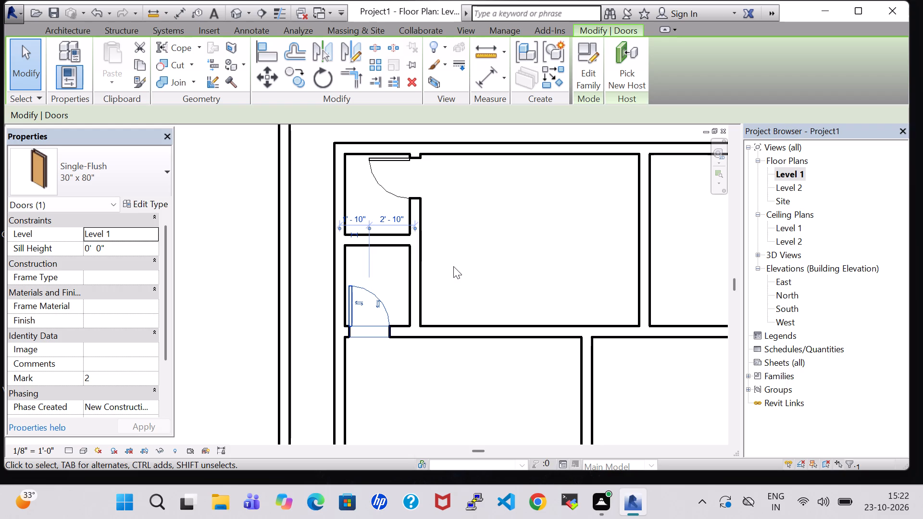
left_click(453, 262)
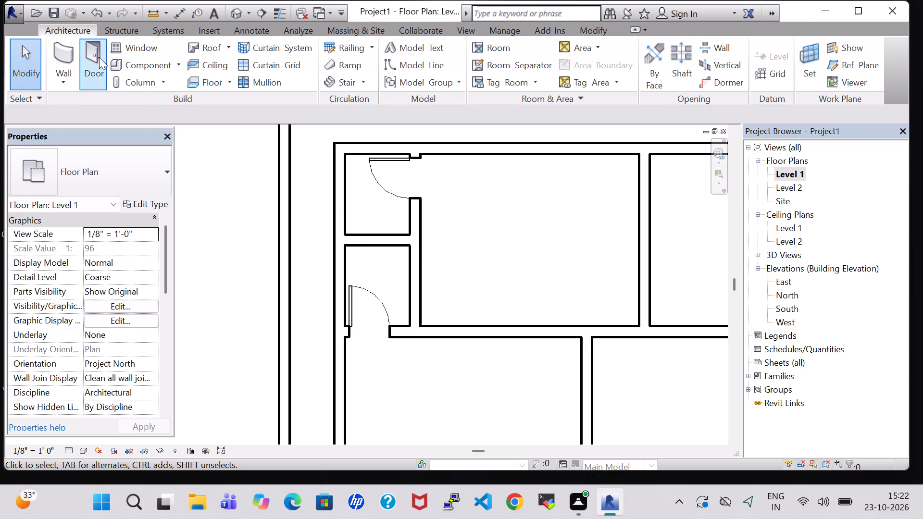
Place a 34" x 84" Single-Flush door at the east end of the middle north room's south wall, opening into the room.
left_click(93, 56)
left_click(124, 177)
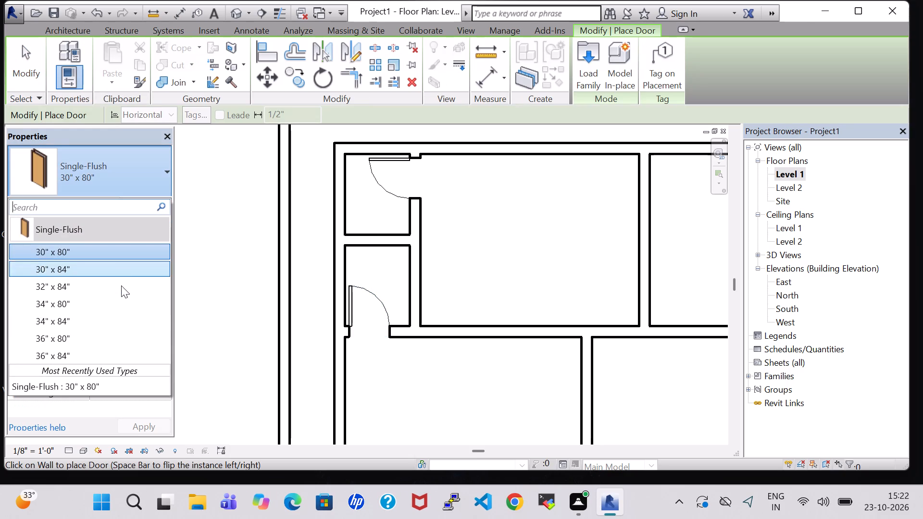
left_click(121, 320)
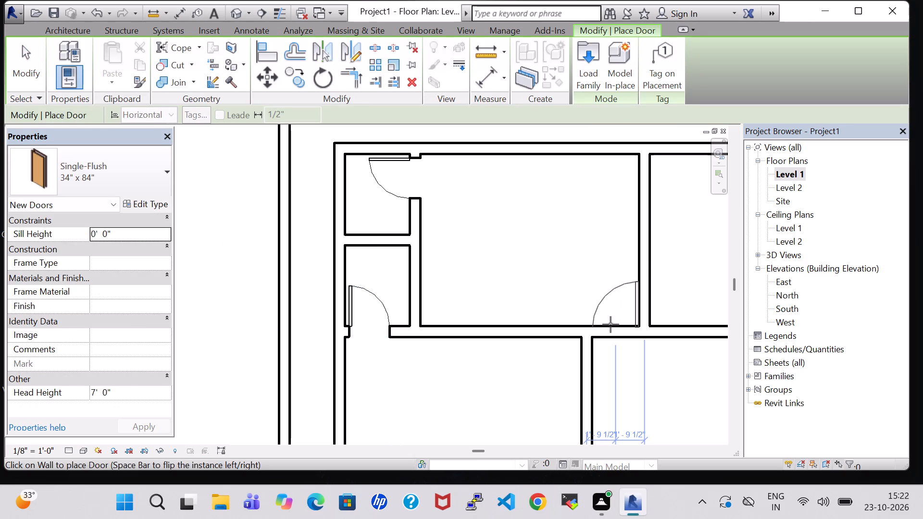
scroll(609, 325, "up", 7)
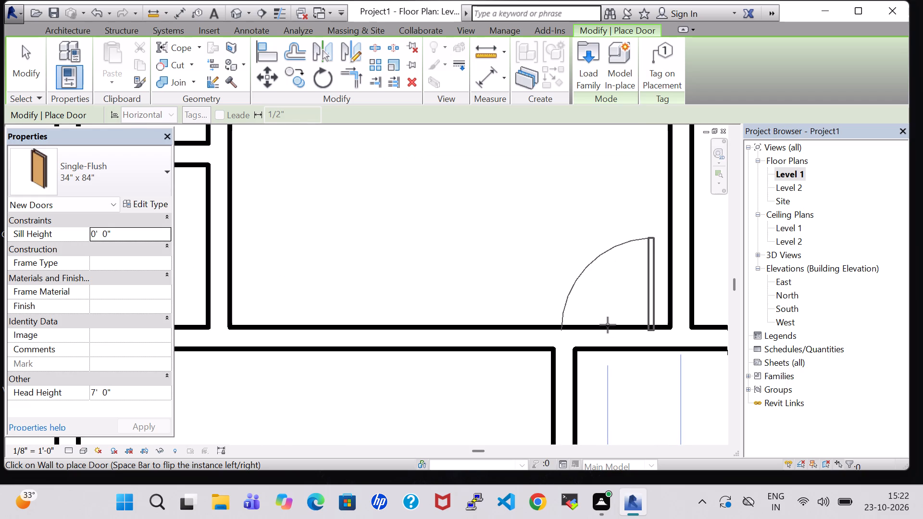
left_click(619, 328)
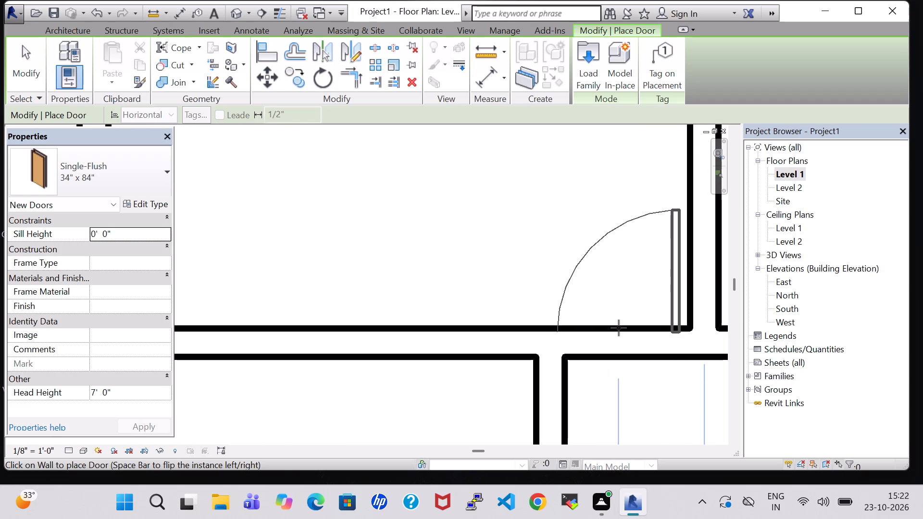
key("Escape")
key("Escape")
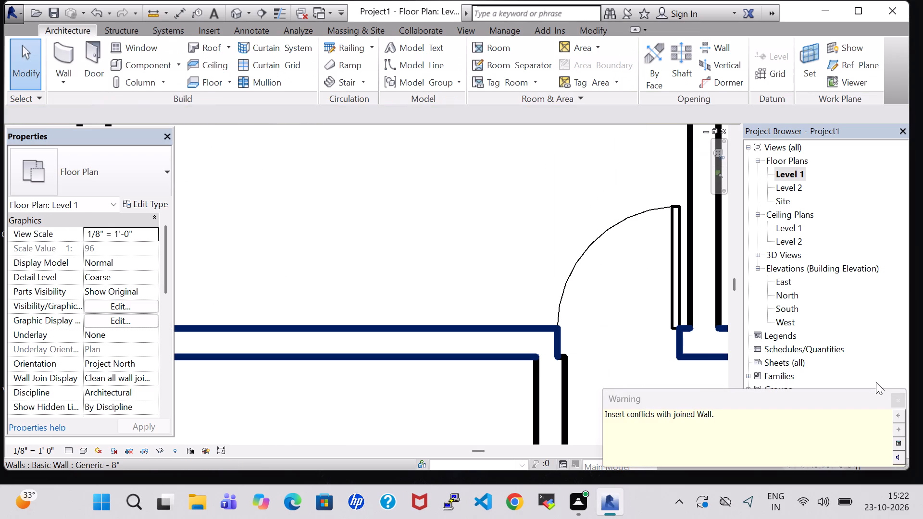
left_click(901, 395)
Nudge the north-south partition below the 34" x 84" door slightly west, clear of the door opening.
scroll(471, 236, "down", 3)
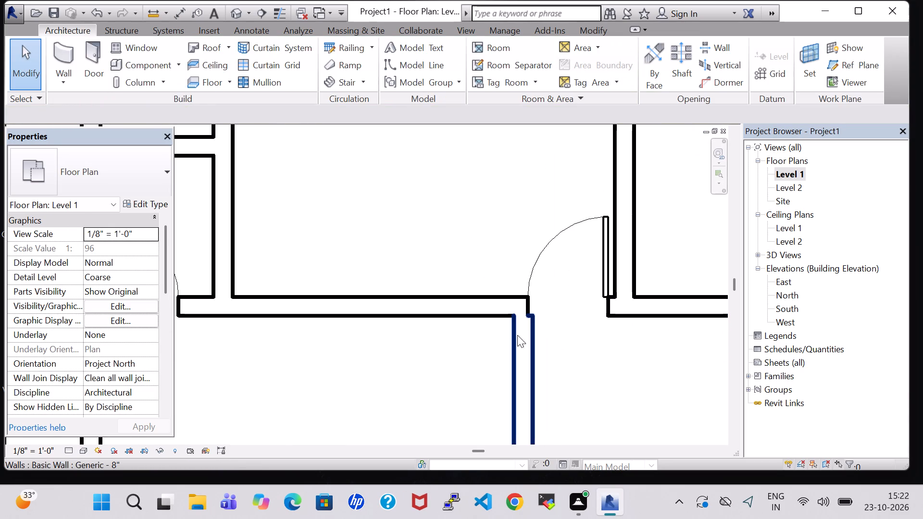
left_click(518, 344)
key("Left")
key("Left")
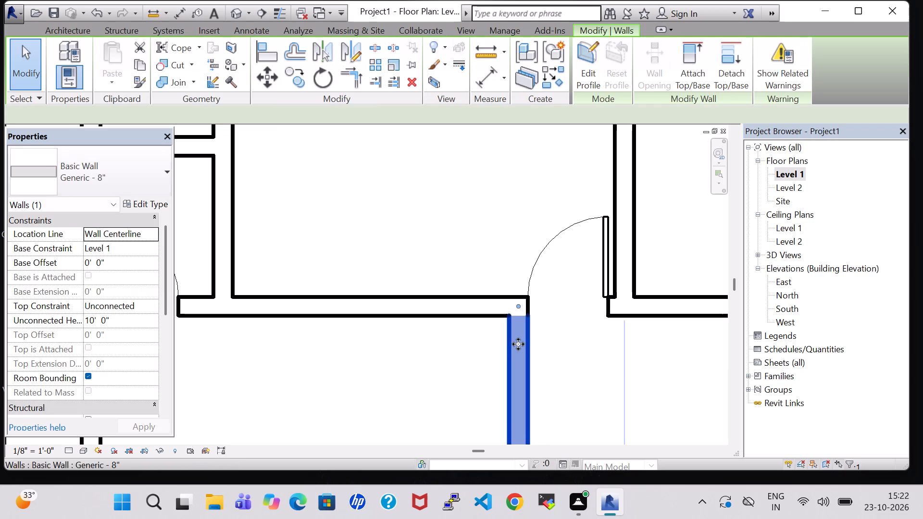
left_click(465, 163)
scroll(465, 163, "down", 4)
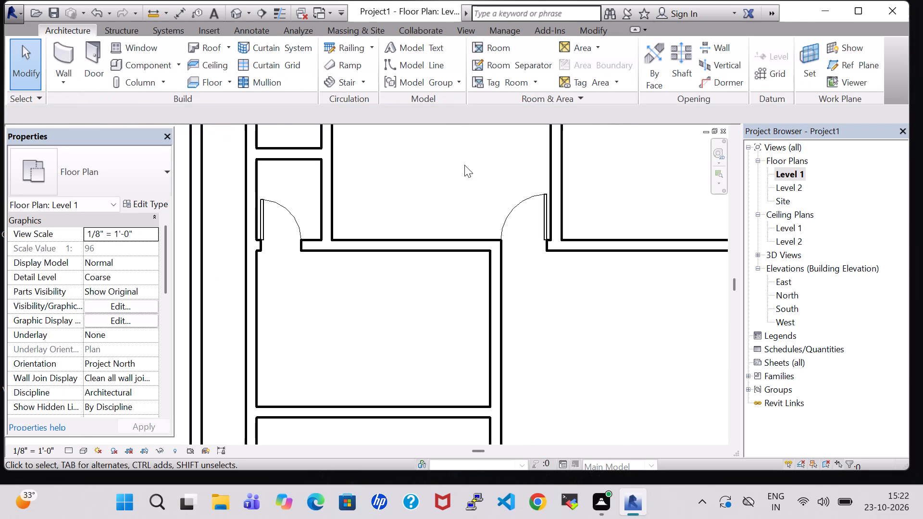
middle_click_drag(464, 165, 389, 188)
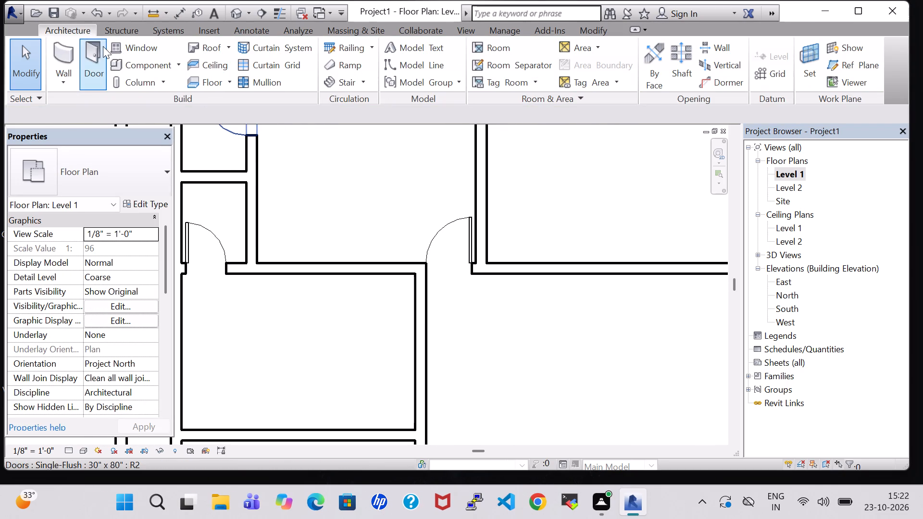
Place a 34" x 84" Single-Flush door at the west end of the northeast room's south wall, hinged west and opening into the room.
left_click(98, 47)
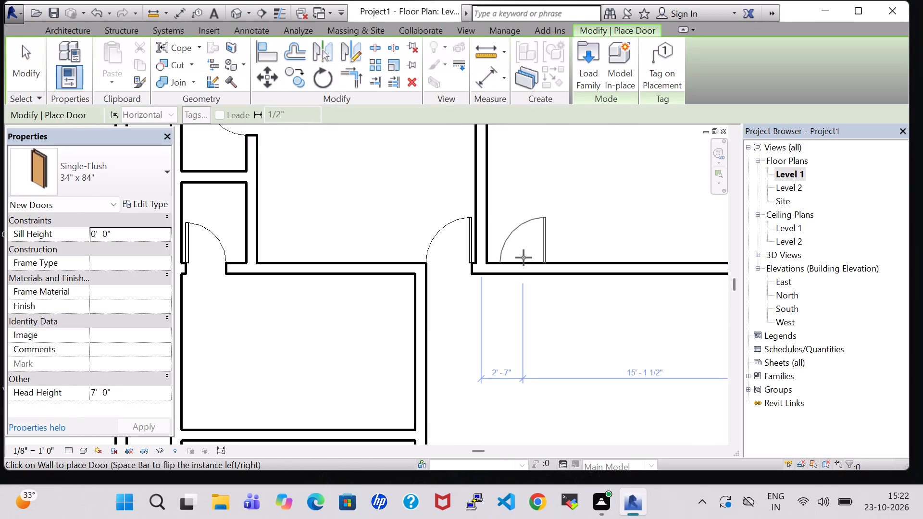
key("space")
scroll(523, 259, "up", 2)
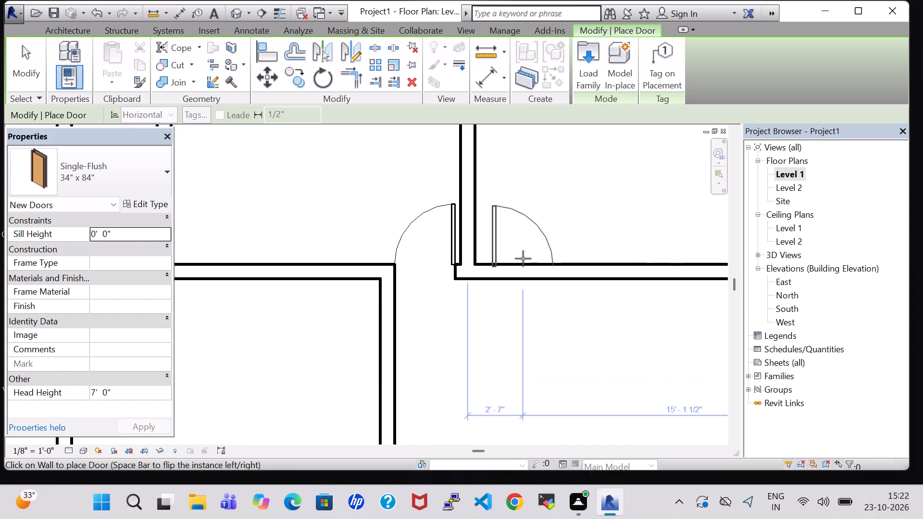
scroll(523, 259, "up", 2)
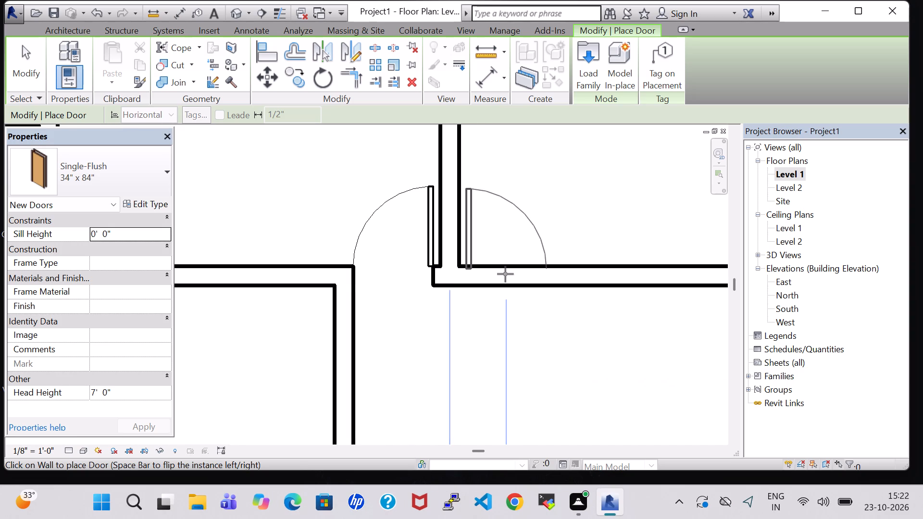
left_click(505, 274)
key("Escape")
key("Escape")
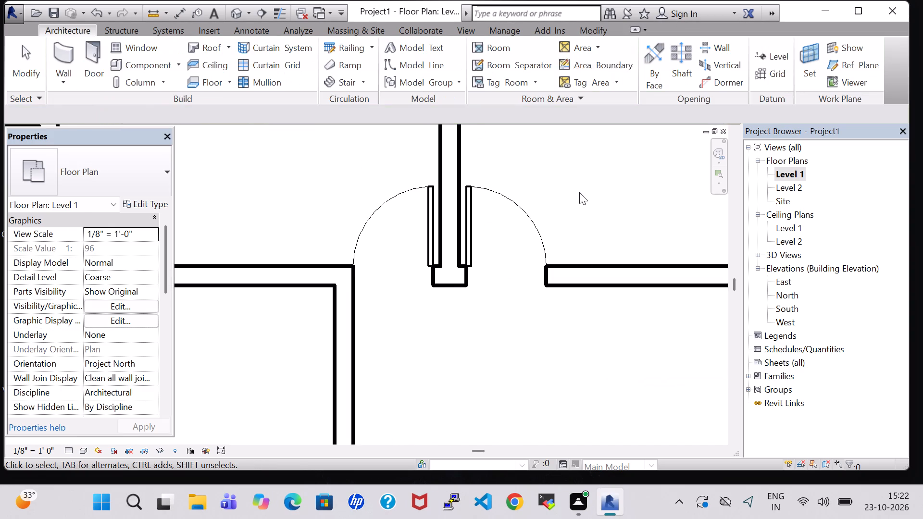
Place a 30" x 80" Single-Flush door in the south wall of the small northeast corner room, hinged east and opening into it.
scroll(579, 192, "down", 8)
middle_click_drag(579, 192, 561, 237)
middle_click_drag(558, 251, 549, 269)
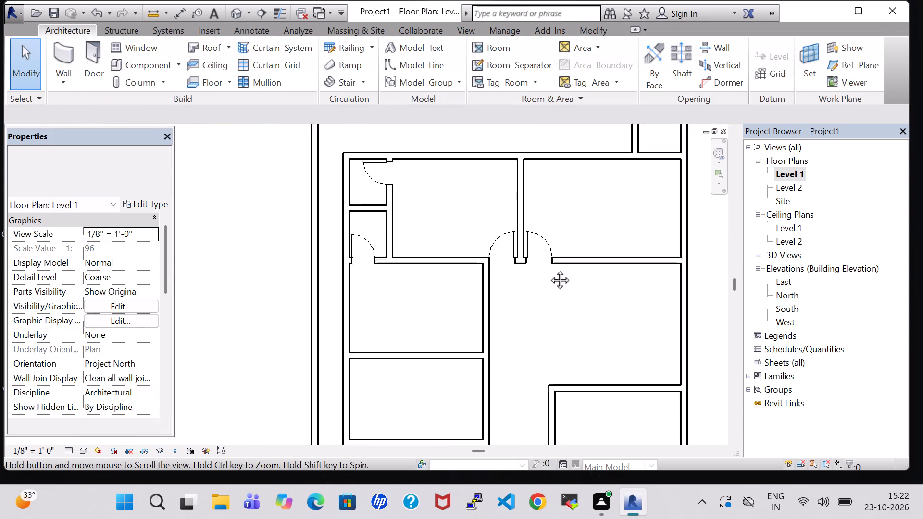
middle_click_drag(549, 269, 547, 276)
left_click(83, 61)
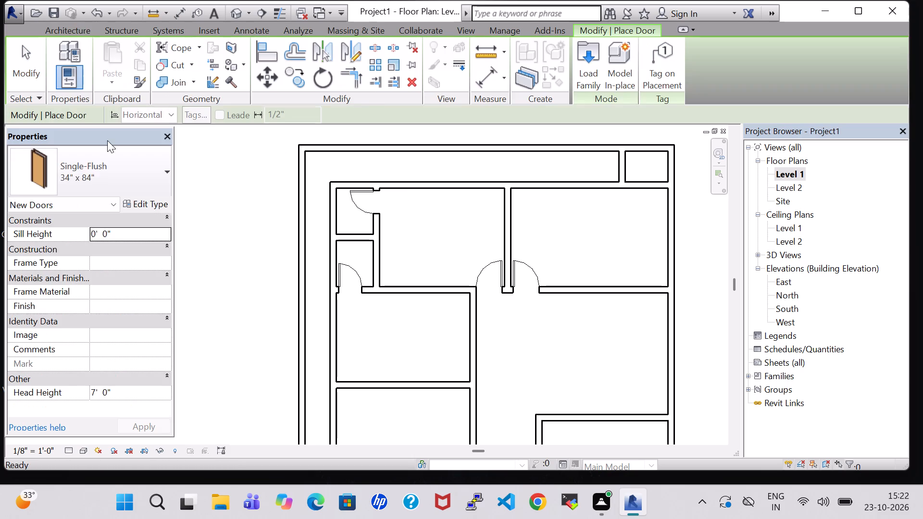
left_click(130, 192)
left_click(124, 249)
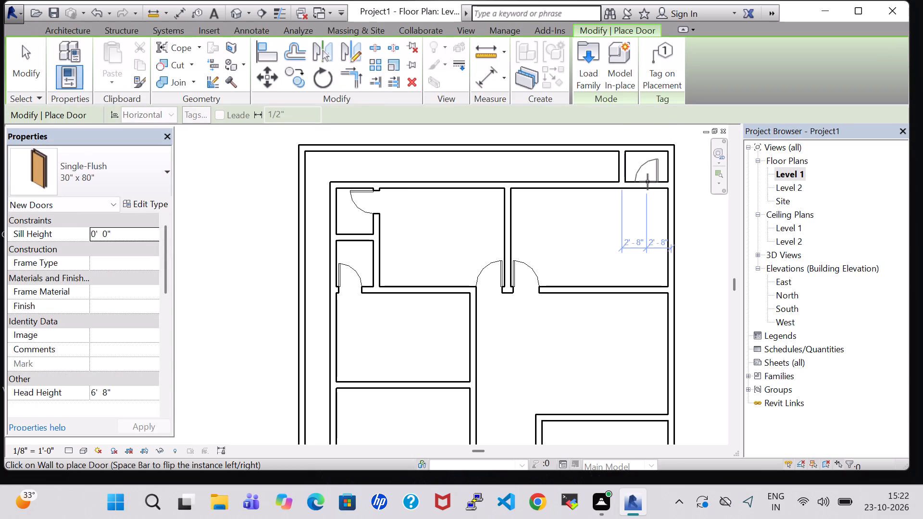
scroll(649, 182, "up", 6)
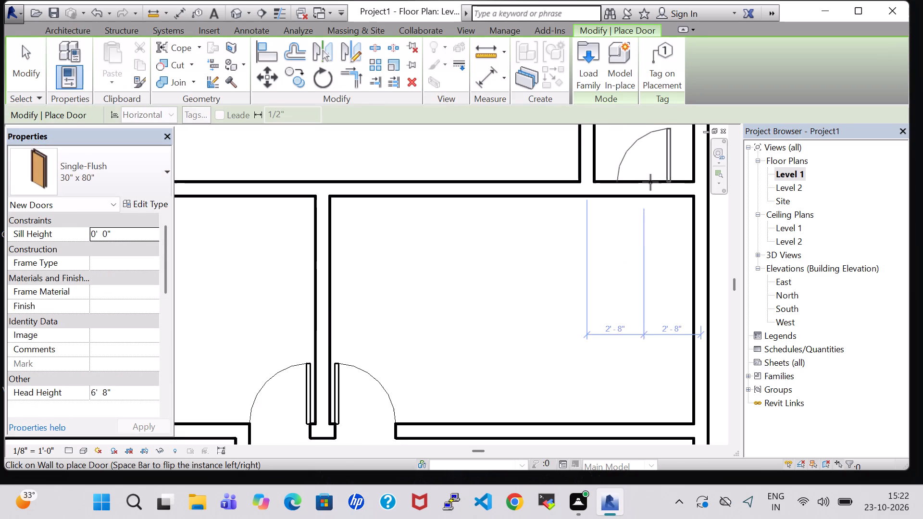
scroll(659, 184, "up", 4)
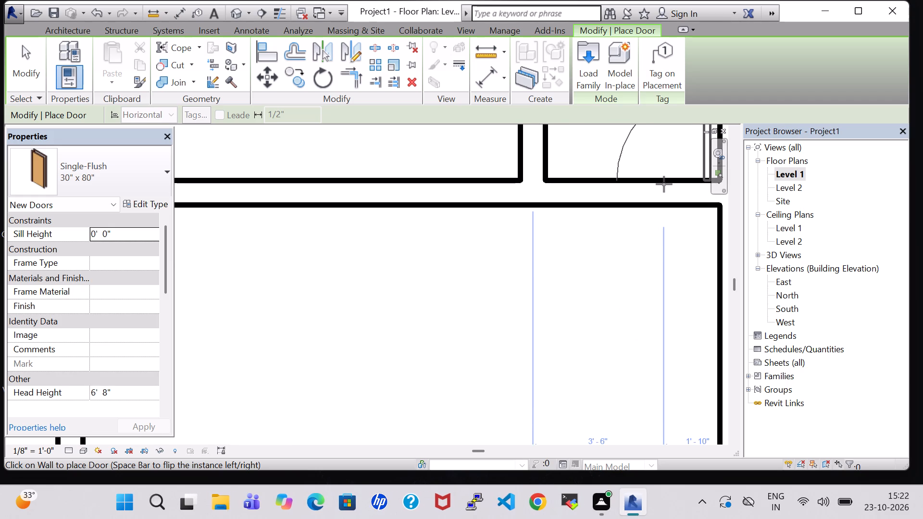
scroll(664, 184, "down", 3)
middle_click_drag(664, 184, 599, 204)
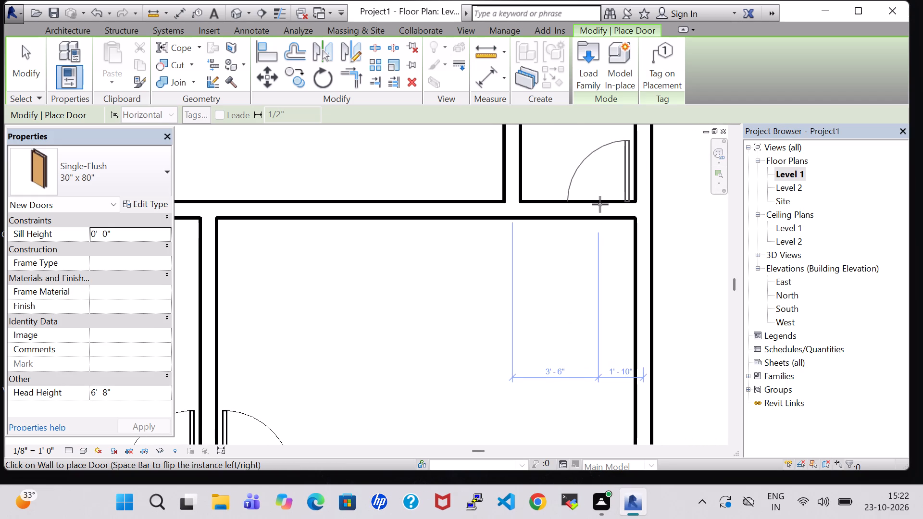
left_click(600, 204)
scroll(592, 204, "down", 4)
key("Escape")
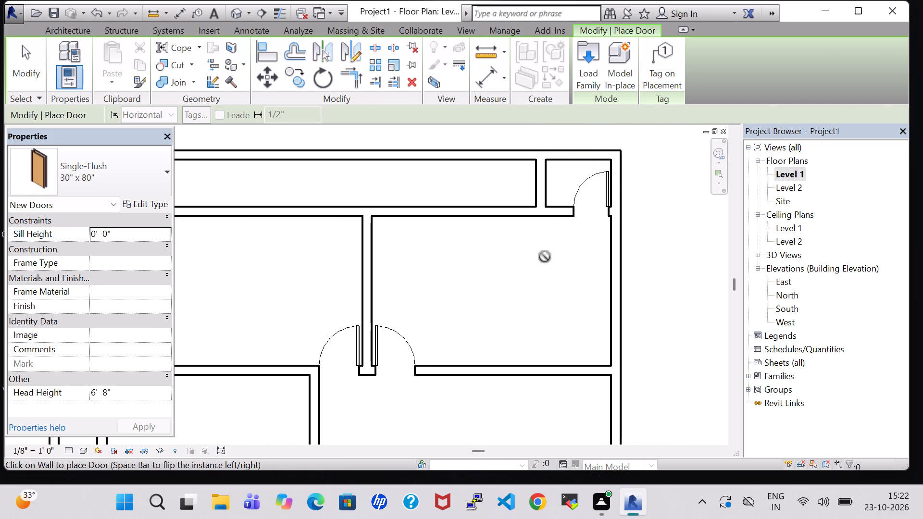
key("Escape")
Place a 36" x 84" Single-Flush door at the north end of the upper west room's east wall, hinged north and opening inward.
scroll(545, 257, "down", 2)
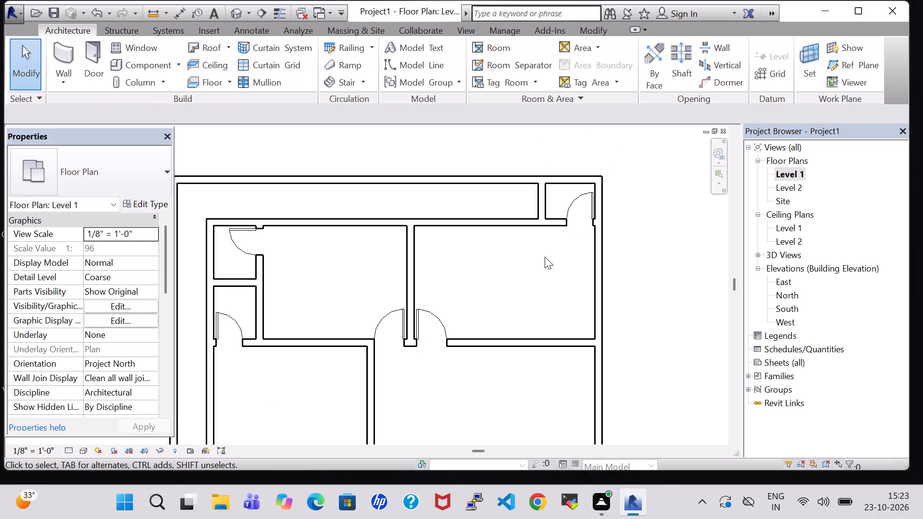
scroll(558, 235, "down", 1)
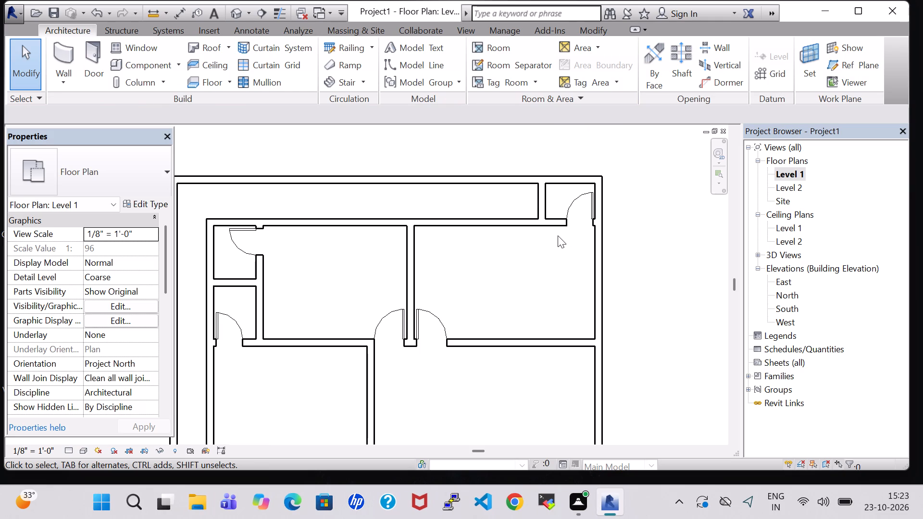
scroll(558, 235, "down", 1)
middle_click_drag(527, 260, 511, 196)
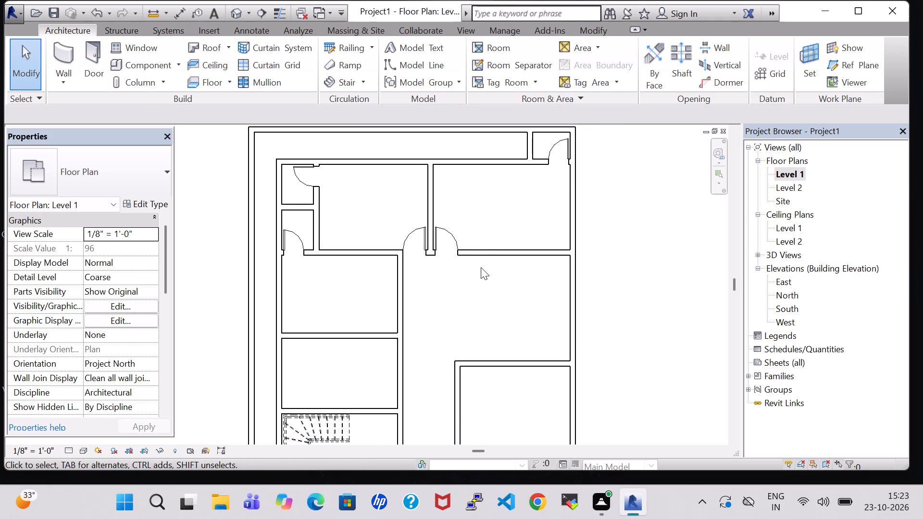
middle_click_drag(473, 282, 512, 238)
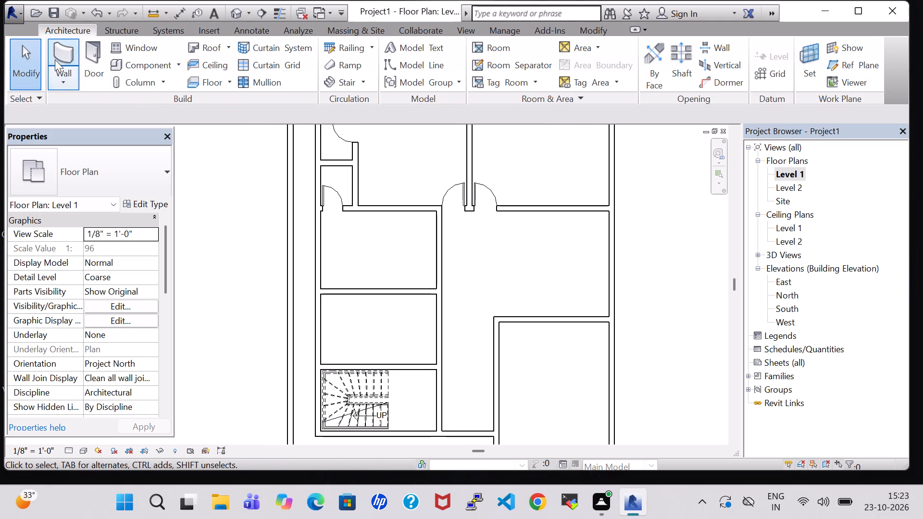
left_click(95, 62)
left_click(112, 166)
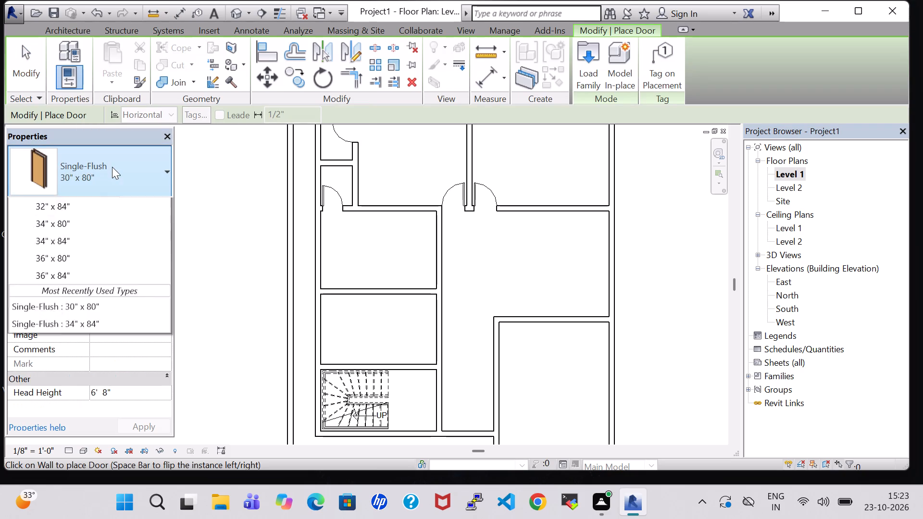
left_click(108, 348)
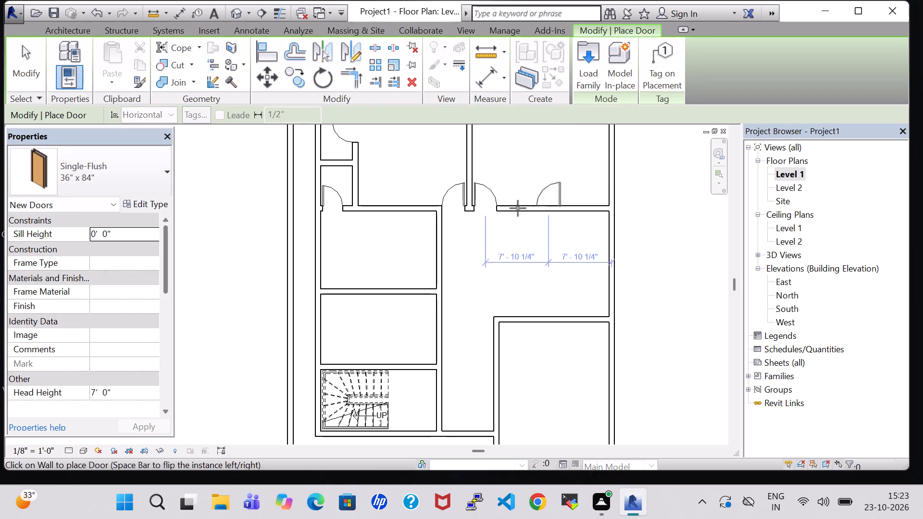
scroll(433, 235, "up", 6)
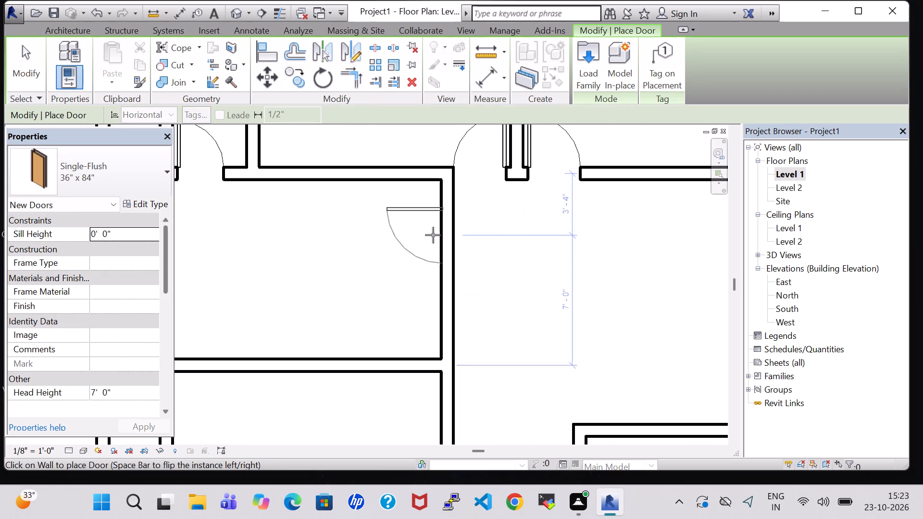
left_click(437, 212)
scroll(384, 291, "down", 2)
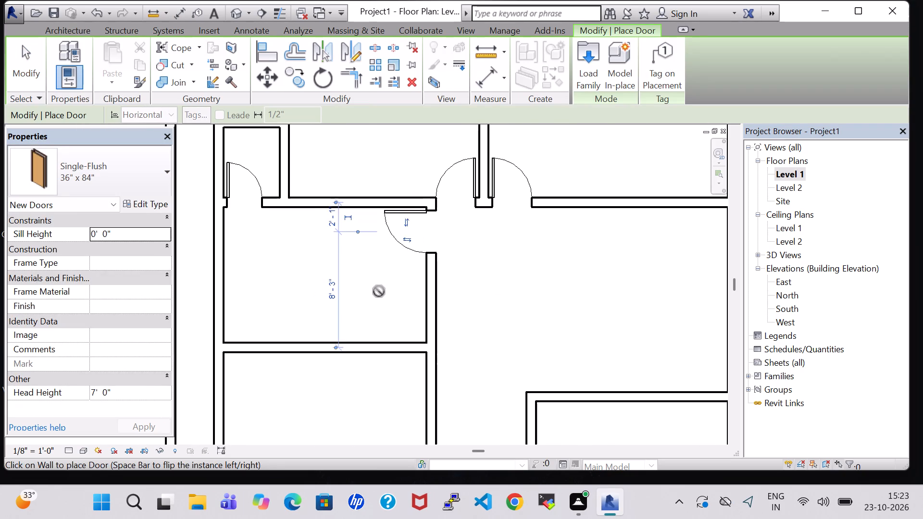
key("Escape")
key("Escape")
Place a 36" x 84" Single-Flush door at the north end of the east wall of the room directly north of the stair room.
scroll(379, 291, "down", 4)
middle_click_drag(430, 307, 448, 238)
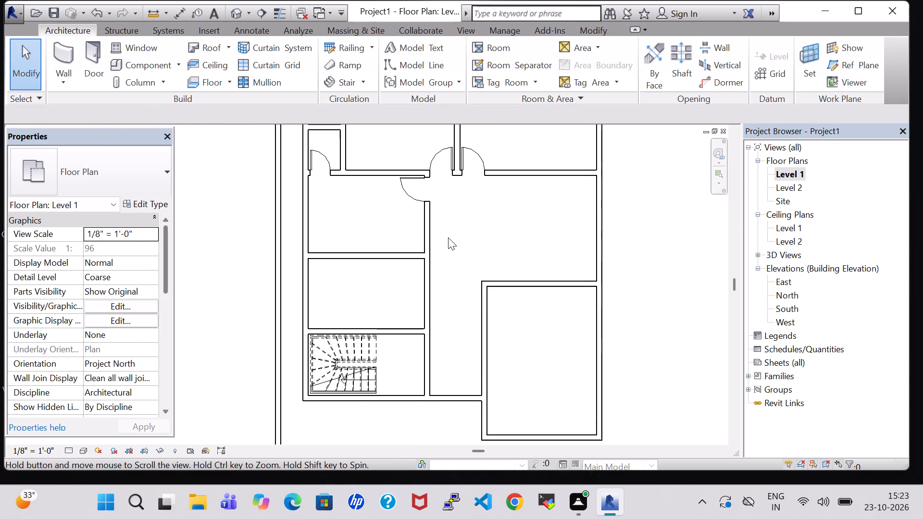
left_click(100, 65)
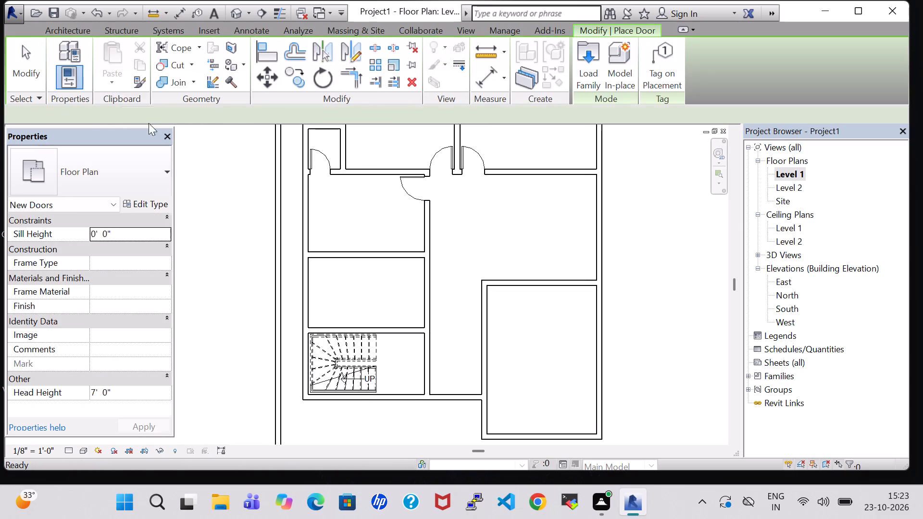
scroll(421, 271, "up", 6)
left_click(421, 271)
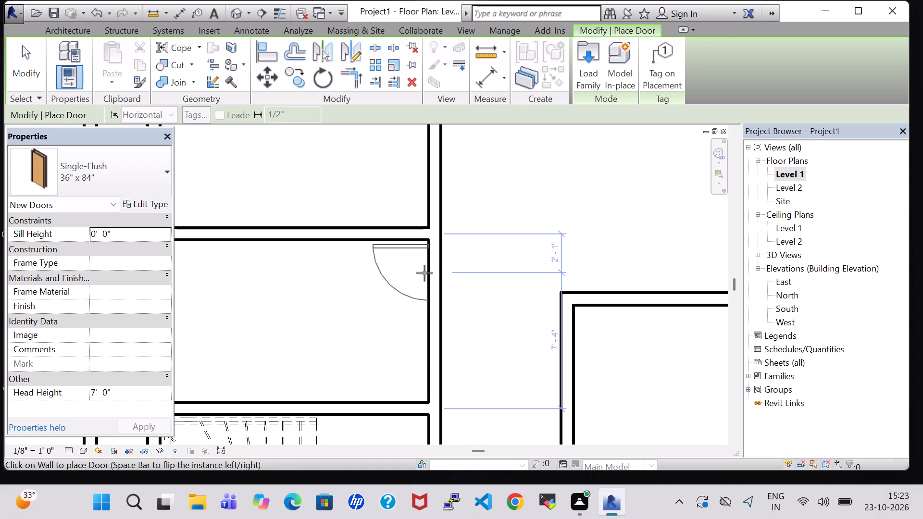
left_click(424, 273)
scroll(339, 287, "down", 4)
key("Escape")
key("Escape")
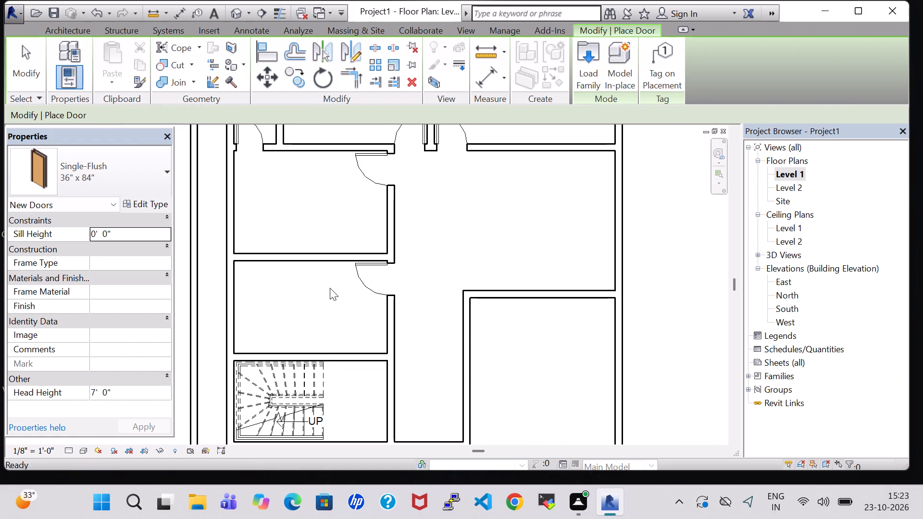
Place a 36" x 84" Single-Flush door at the south end of the stair room's east wall, hinged south and opening inward.
scroll(330, 287, "down", 2)
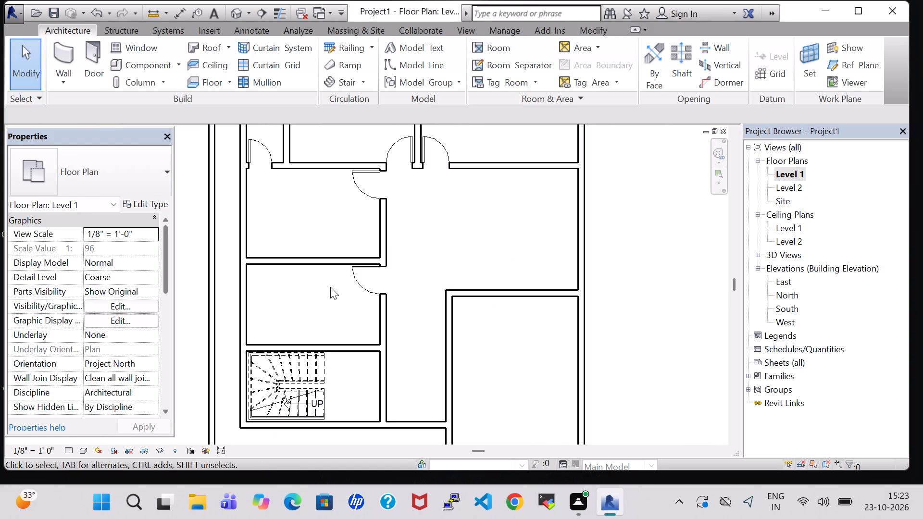
left_click(94, 53)
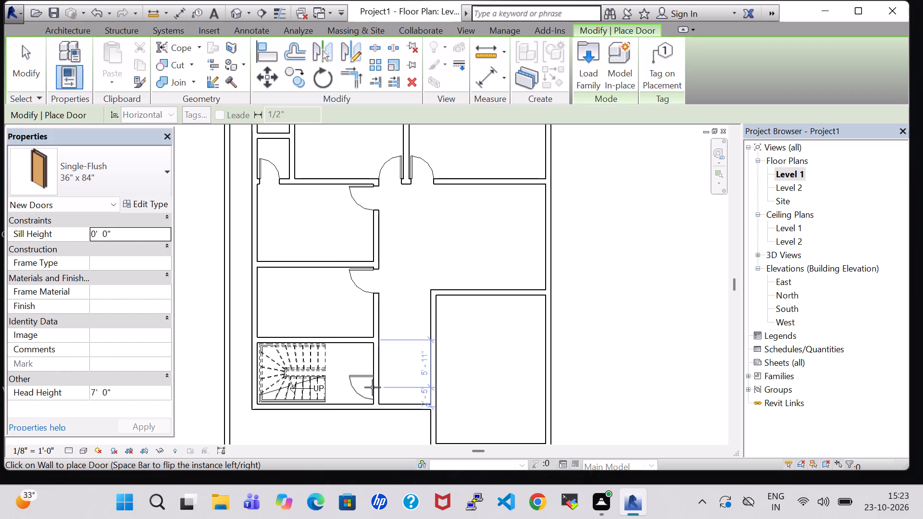
key("space")
scroll(373, 387, "up", 5)
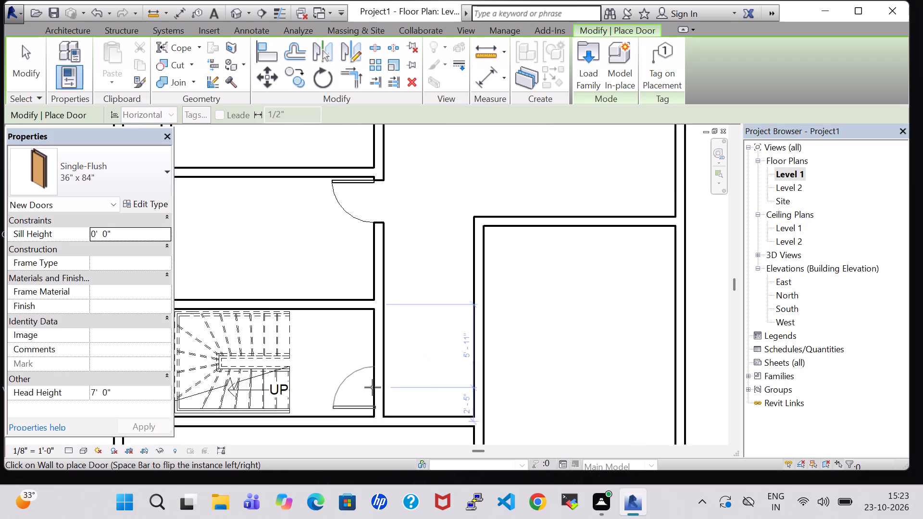
left_click(373, 390)
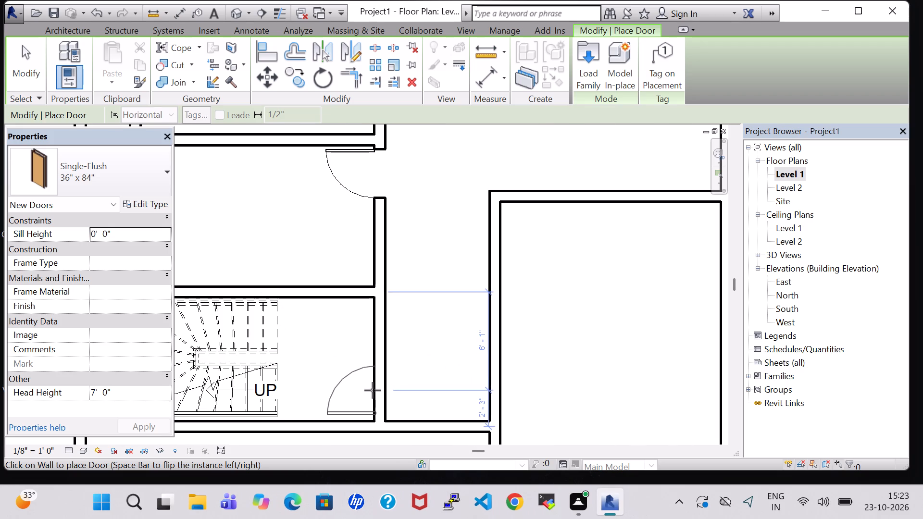
key("Escape")
key("Escape")
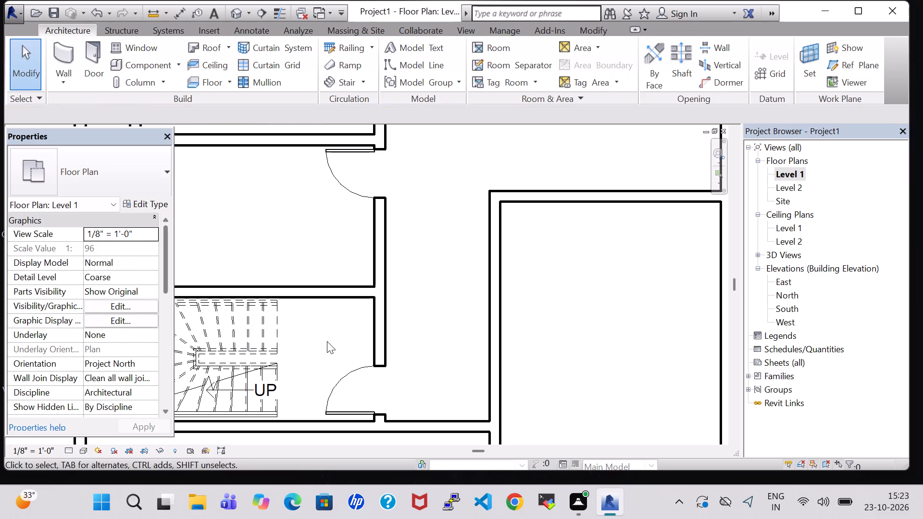
Load the Door-Exterior-Double-Full Glass-Wood_Clad family from the US Imperial residential doors library.
scroll(327, 342, "down", 4)
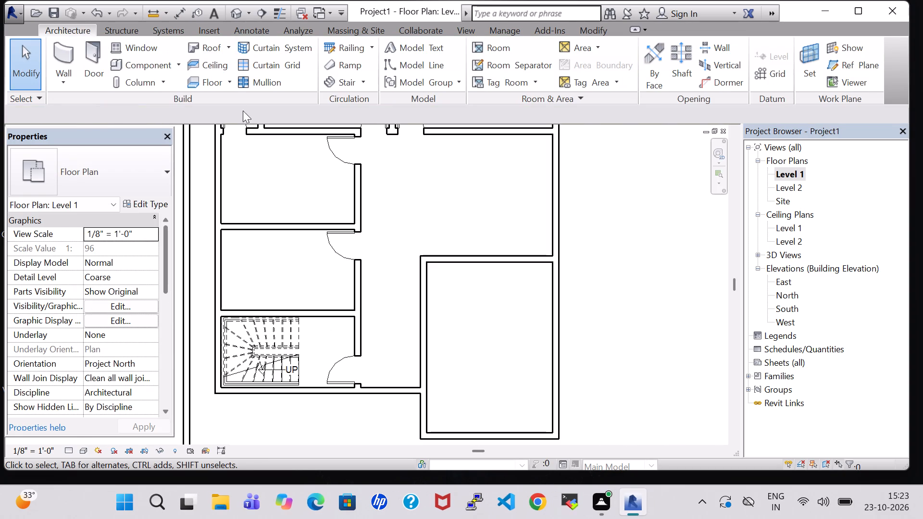
left_click(103, 58)
left_click(587, 64)
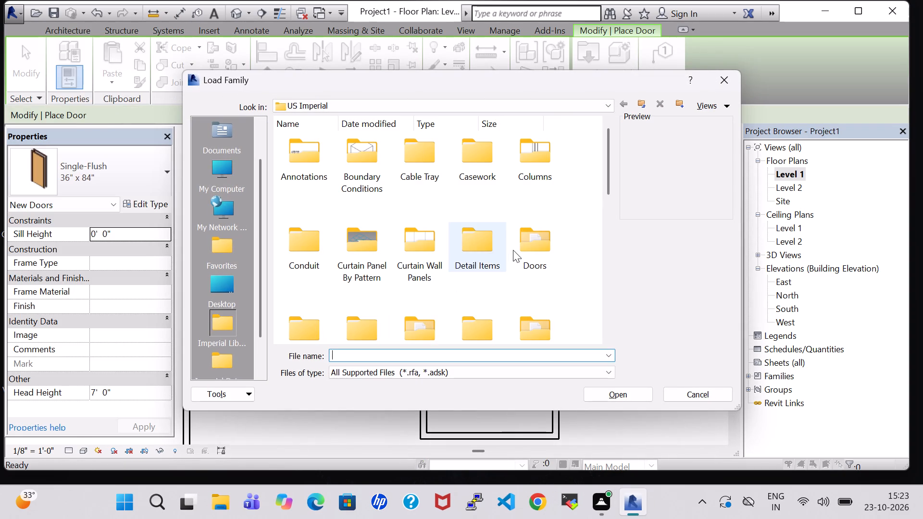
double_click(514, 250)
double_click(413, 161)
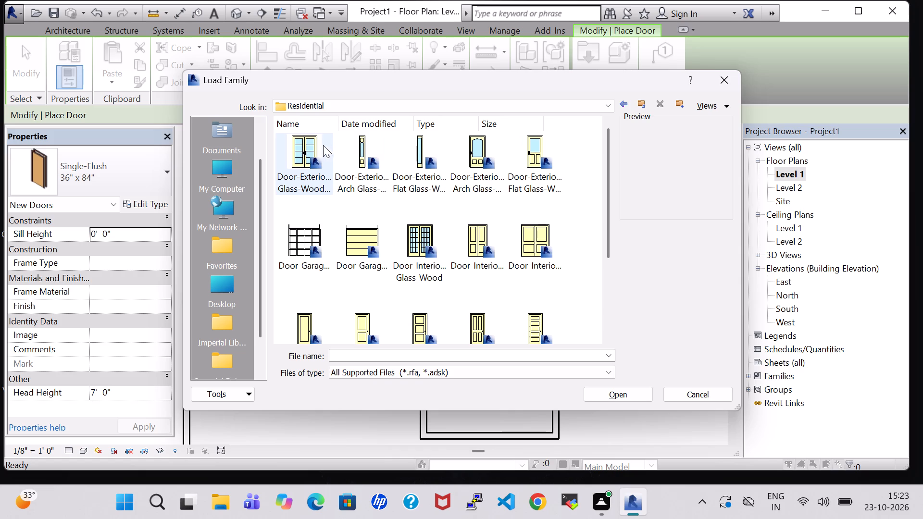
left_click(314, 144)
left_click(603, 388)
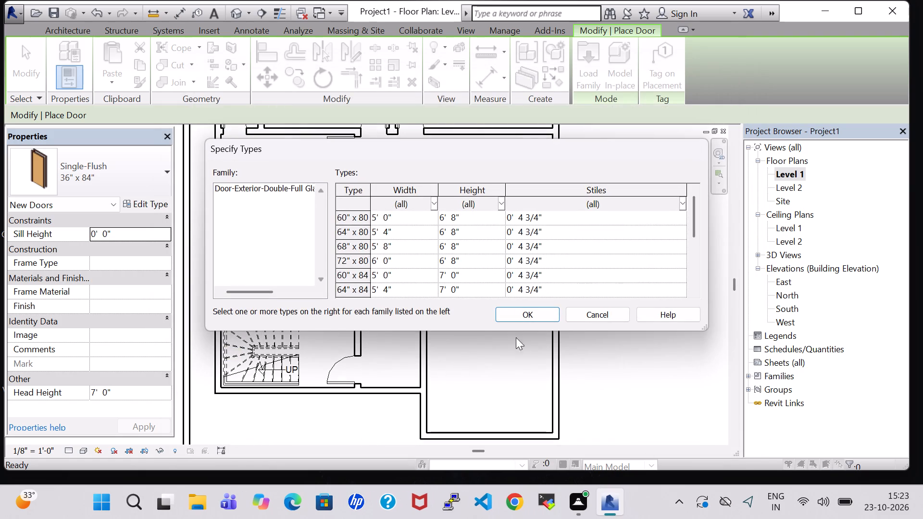
left_click(522, 313)
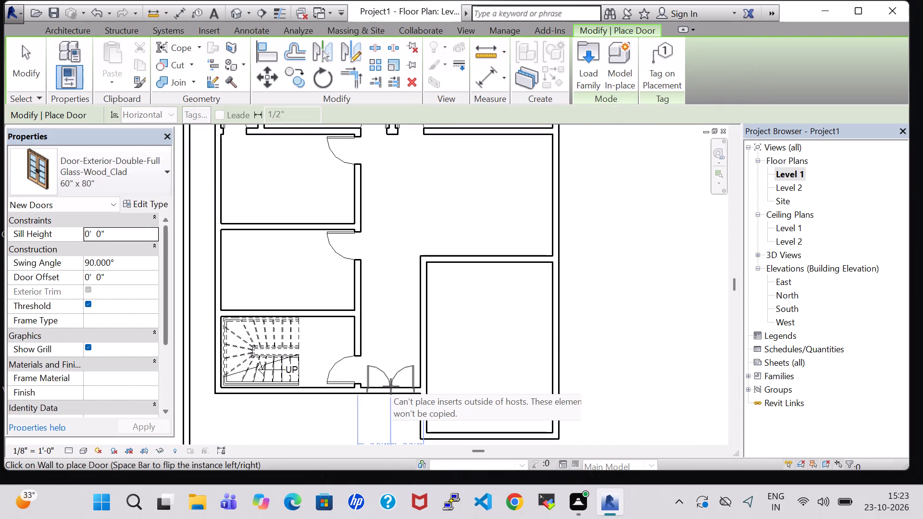
Place the 60" x 80" double full-glass exterior door centred in the south wall between the stair room and the southeast room, opening inward.
left_click(391, 386)
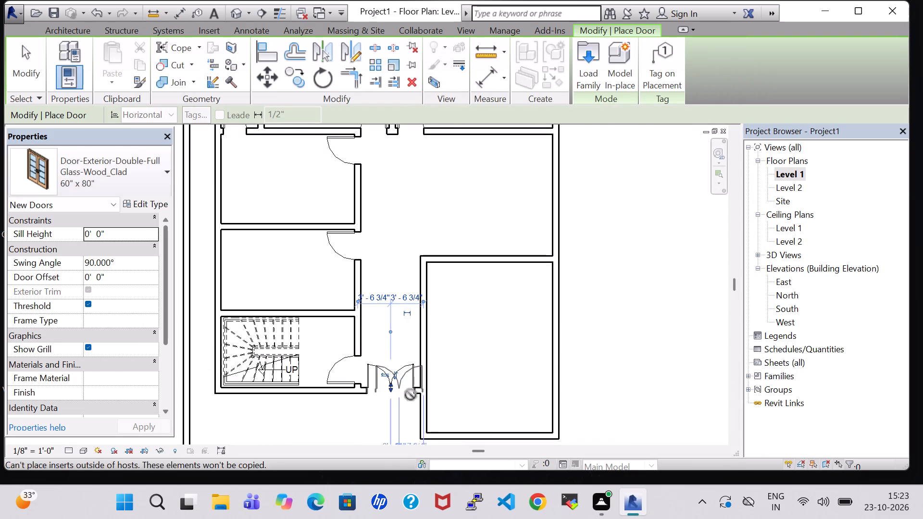
key("Escape")
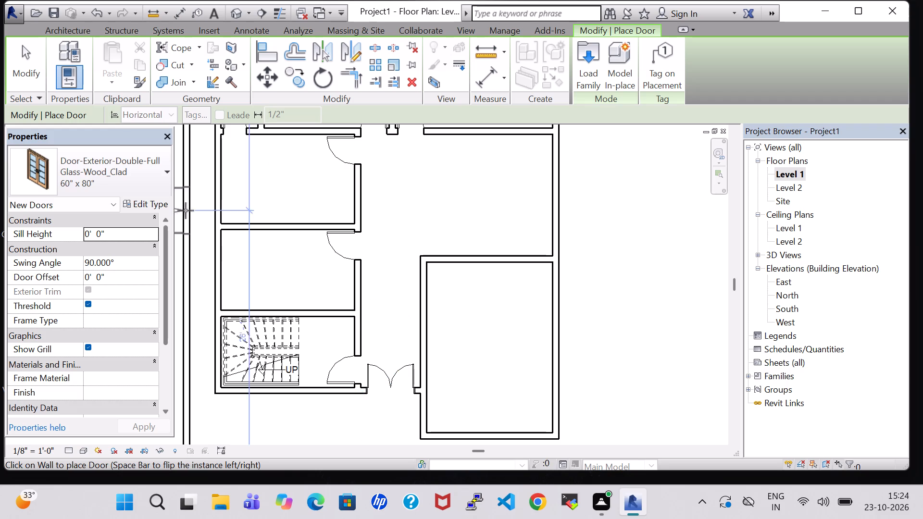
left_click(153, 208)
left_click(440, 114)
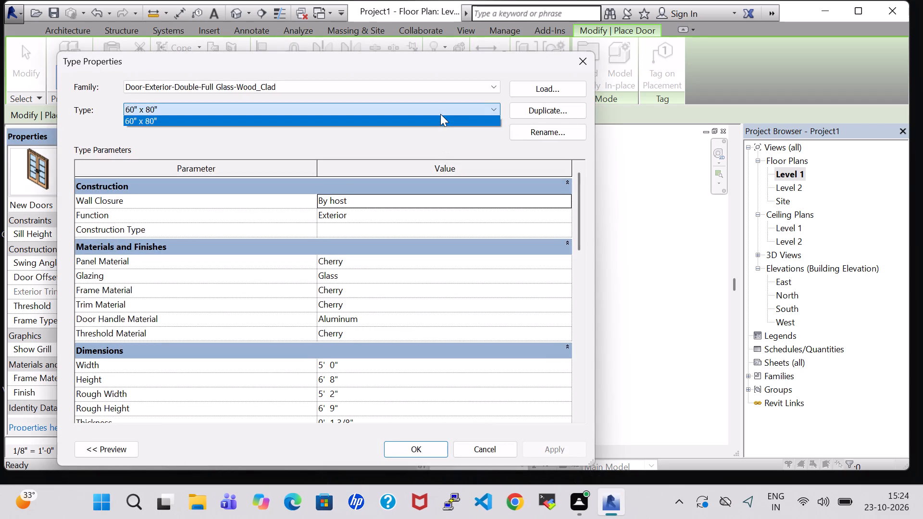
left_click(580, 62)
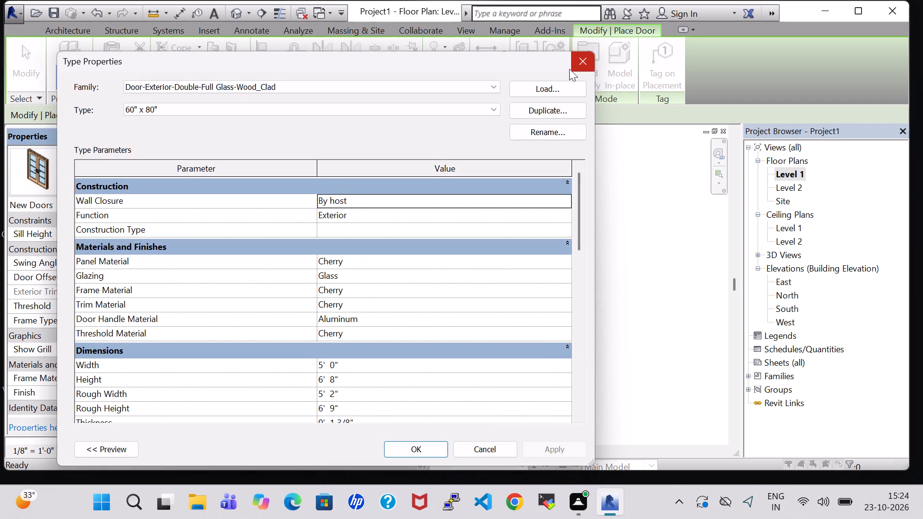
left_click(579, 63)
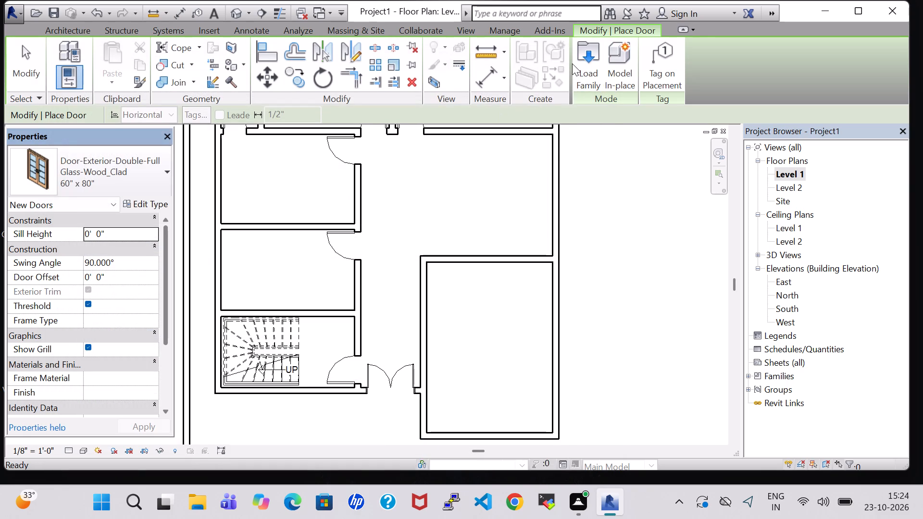
Load the Door-Interior-Double-Pocket-2_Panel-Wood family in its 60" x 80" type from the US Imperial residential doors library.
left_click(585, 66)
double_click(520, 257)
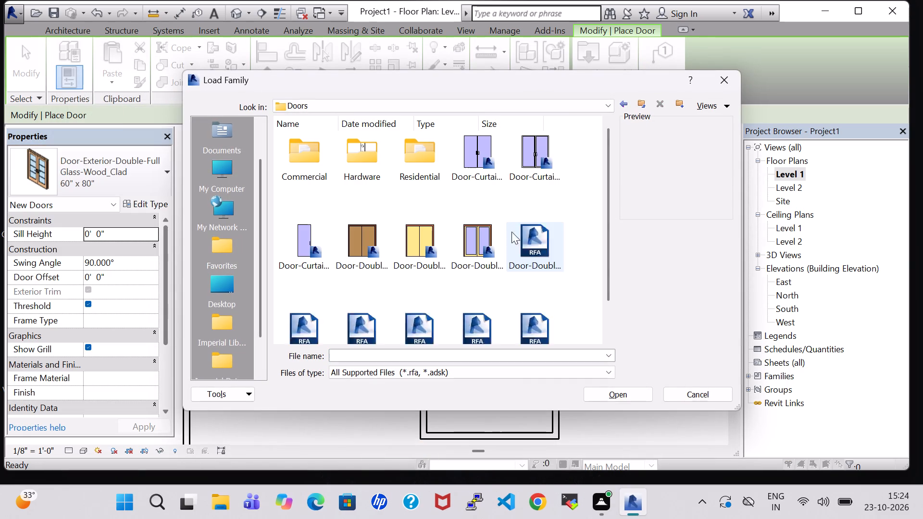
double_click(426, 167)
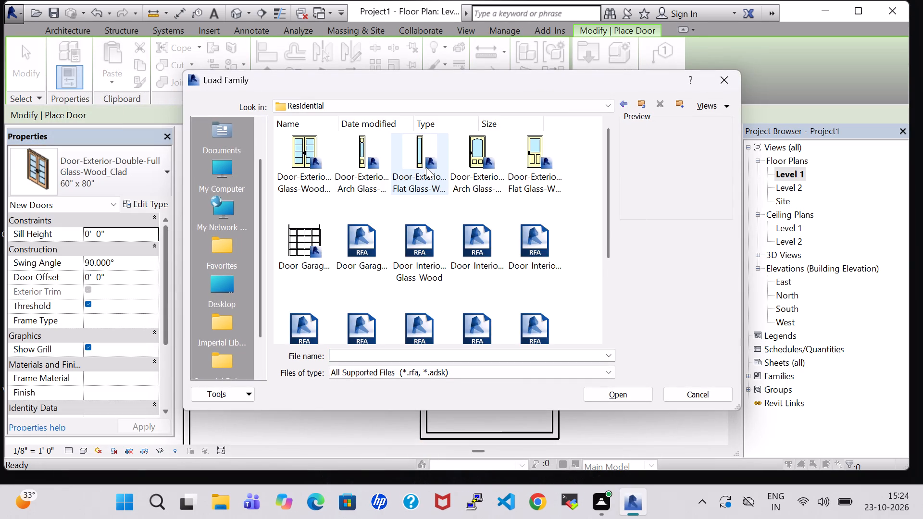
left_click(424, 235)
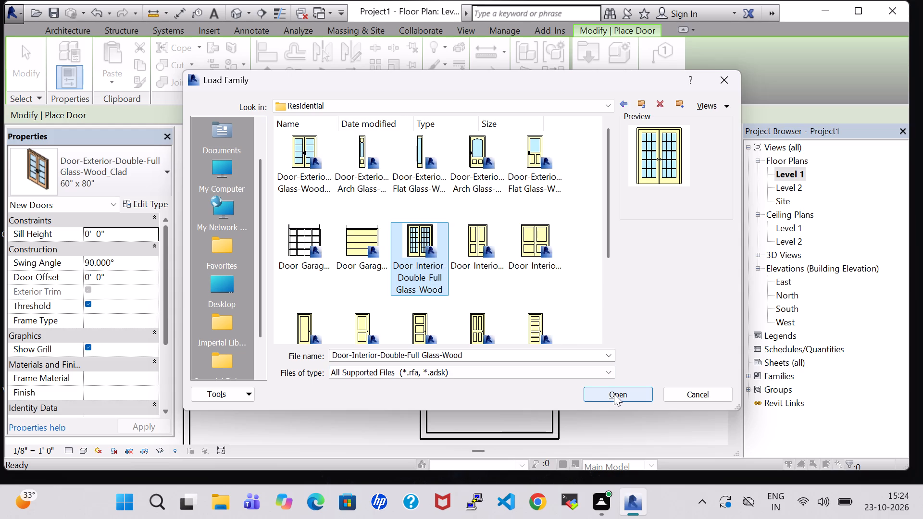
left_click(473, 234)
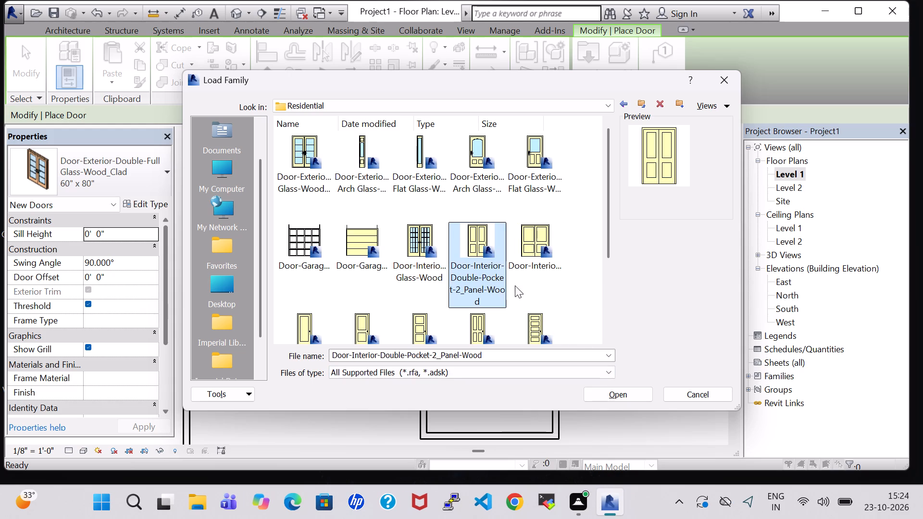
left_click(618, 388)
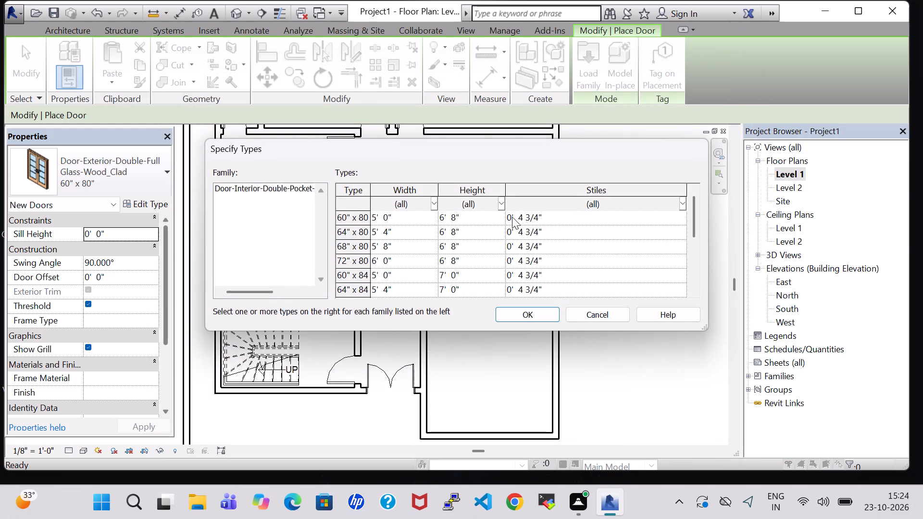
double_click(511, 214)
left_click(542, 321)
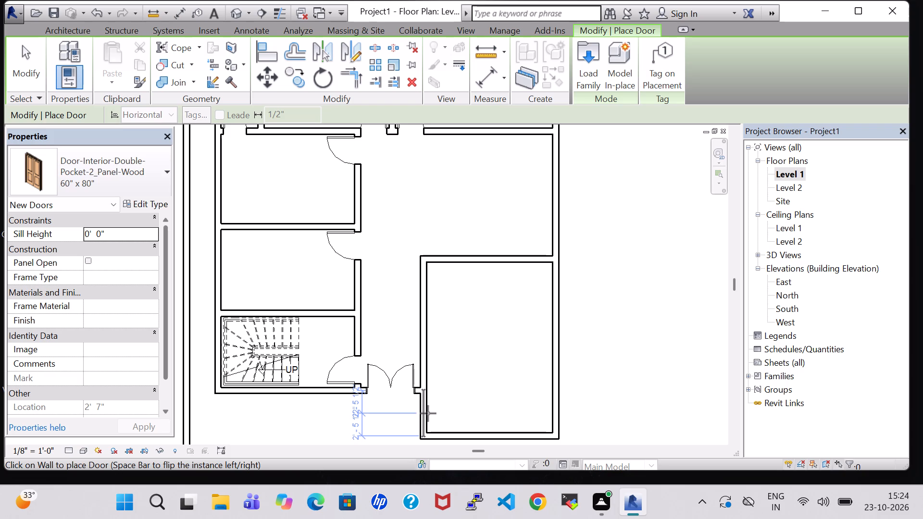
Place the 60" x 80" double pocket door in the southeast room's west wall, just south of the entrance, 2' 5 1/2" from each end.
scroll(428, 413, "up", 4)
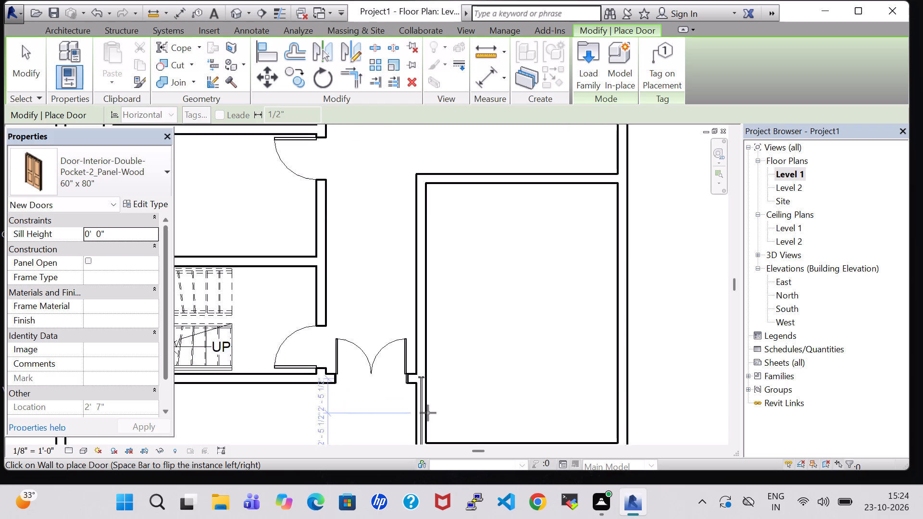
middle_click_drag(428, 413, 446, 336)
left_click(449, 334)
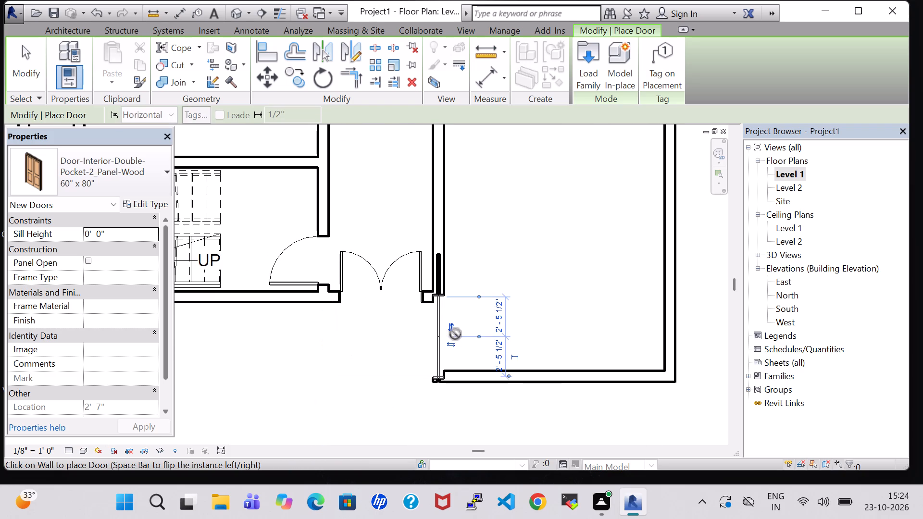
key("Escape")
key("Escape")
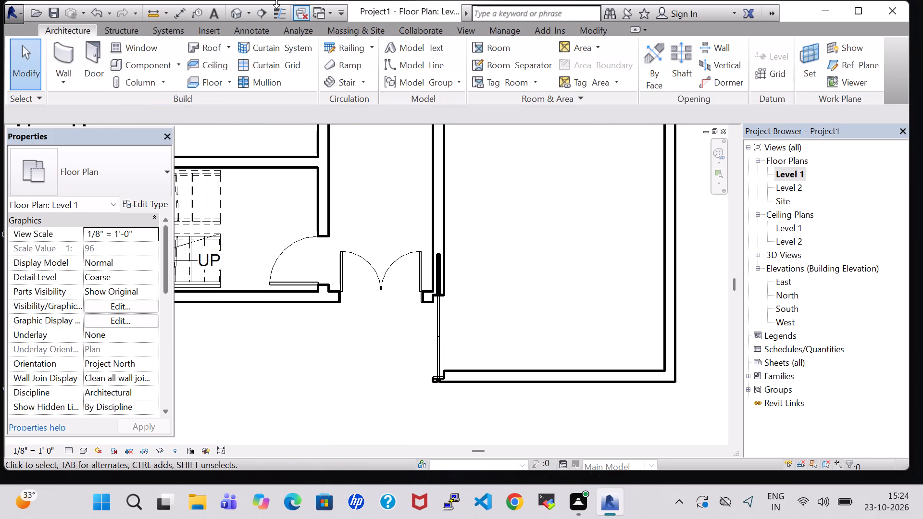
Open the default 3D view and switch its visual style to show the model with coloured surfaces.
left_click(235, 11)
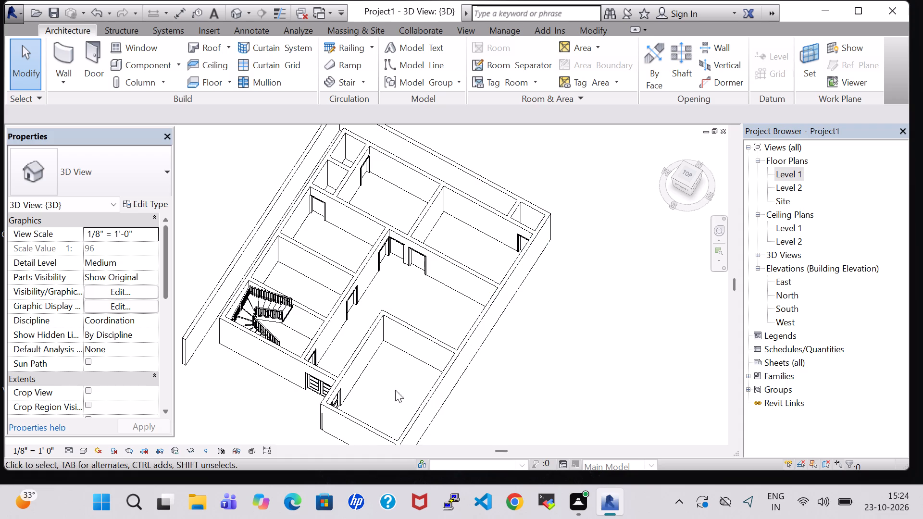
left_click(78, 449)
left_click(99, 423)
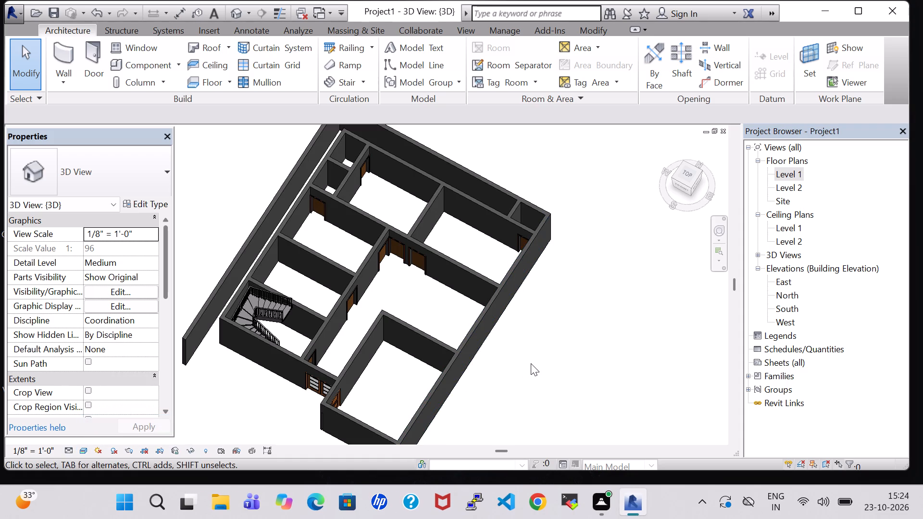
Examine the glass entrance door and the adjacent double pocket door from outside the house in 3D.
middle_click_drag(531, 363, 675, 283, "shift")
scroll(570, 322, "up", 1)
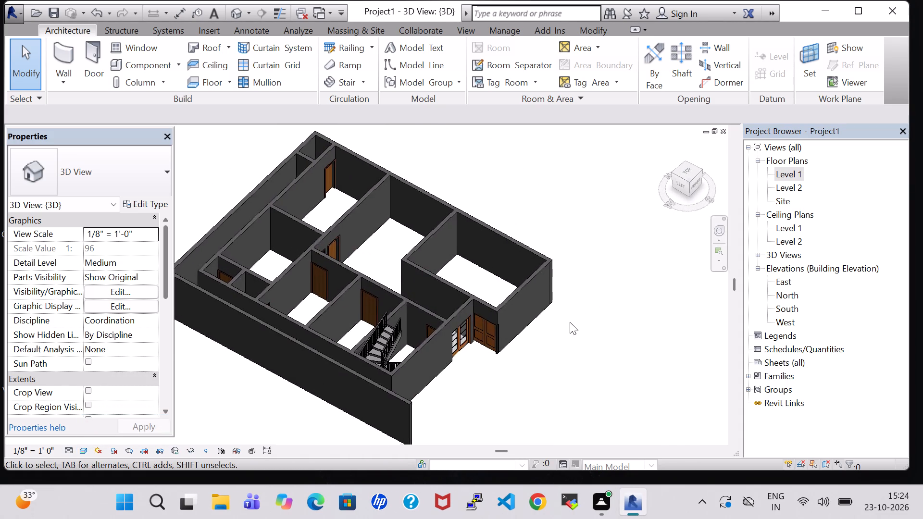
scroll(570, 322, "up", 6)
middle_click_drag(529, 354, 536, 229)
scroll(544, 264, "up", 1, "shift")
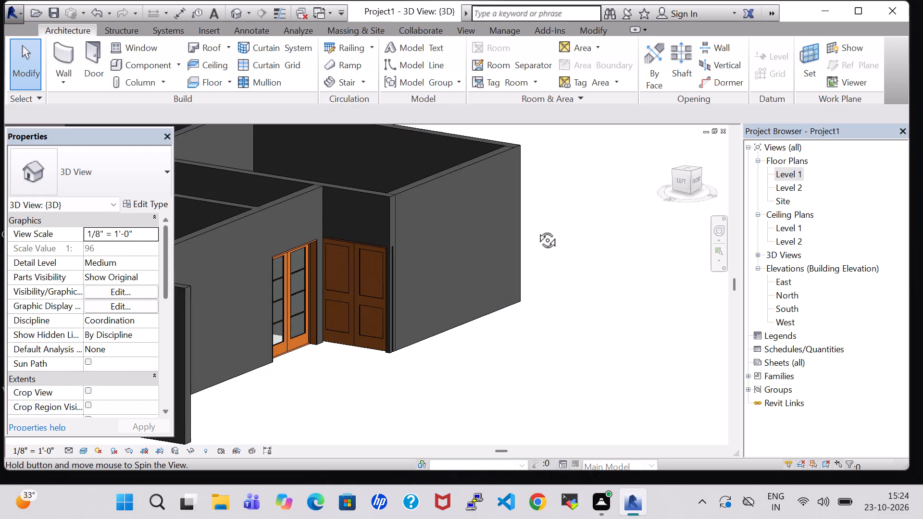
middle_click_drag(536, 229, 556, 229)
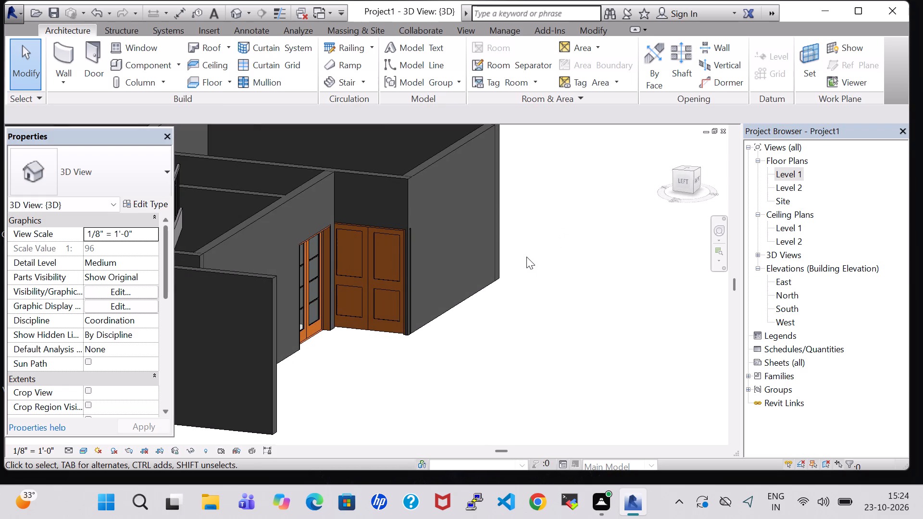
middle_click_drag(526, 257, 540, 269)
middle_click_drag(514, 293, 472, 277, "shift")
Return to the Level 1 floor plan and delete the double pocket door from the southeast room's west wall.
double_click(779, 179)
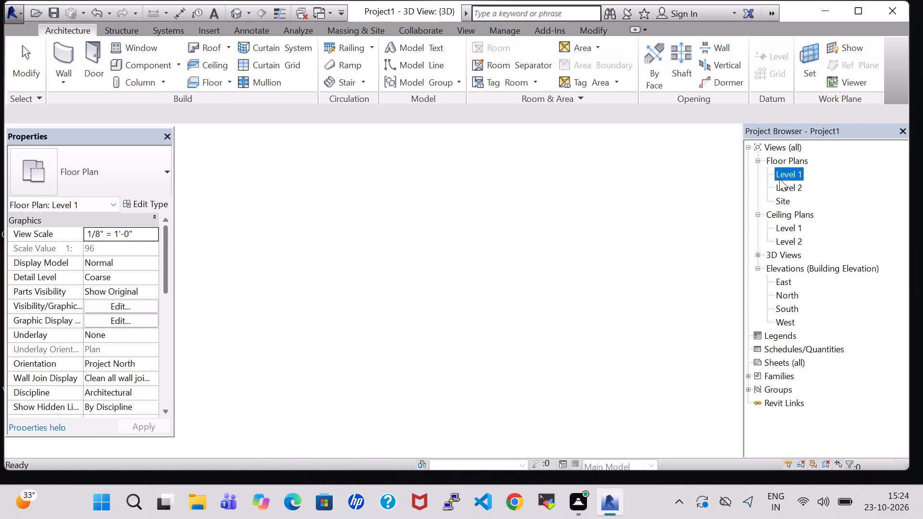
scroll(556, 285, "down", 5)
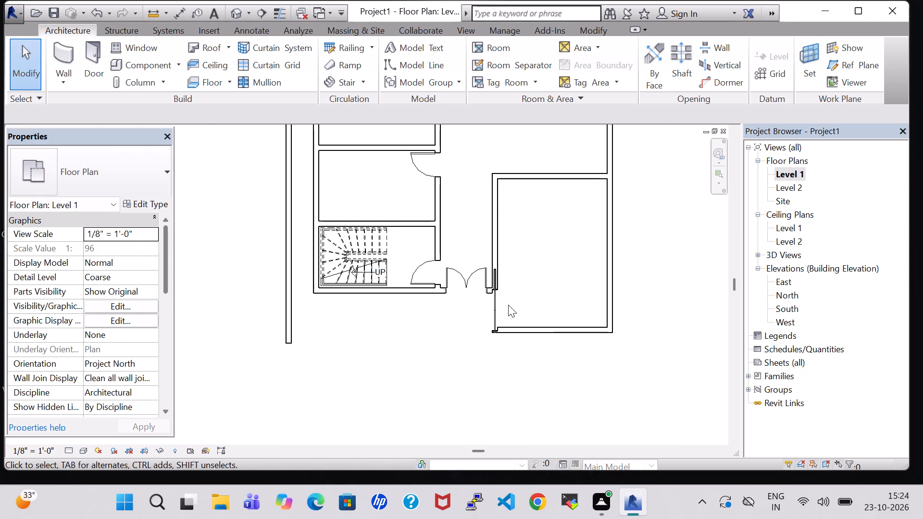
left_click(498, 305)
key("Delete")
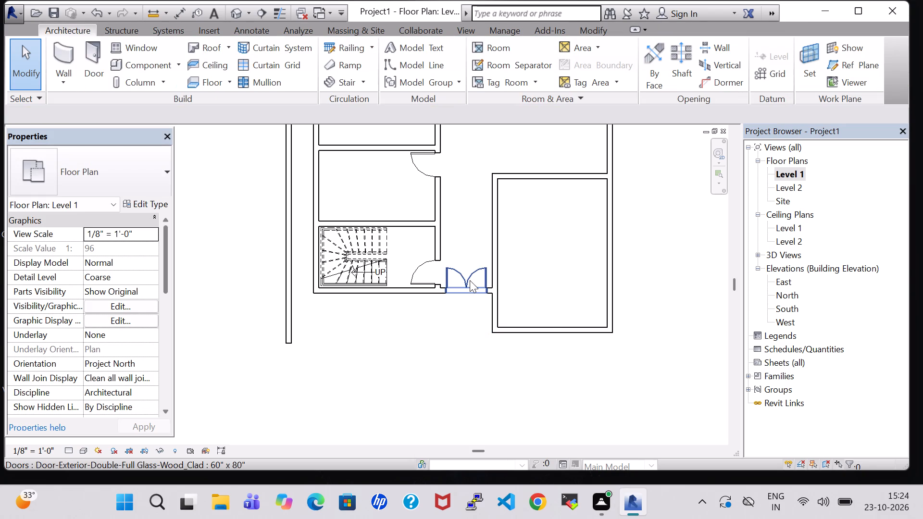
Nudge the southeast room's south wall southward to 6' 3" from the entrance wall.
left_click(550, 327)
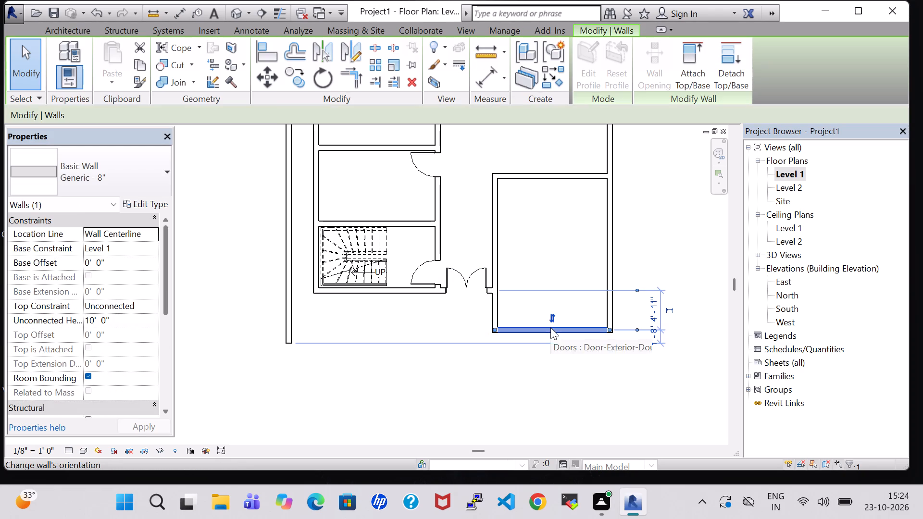
key("Down")
key("Down")
key("Down")
key("Down")
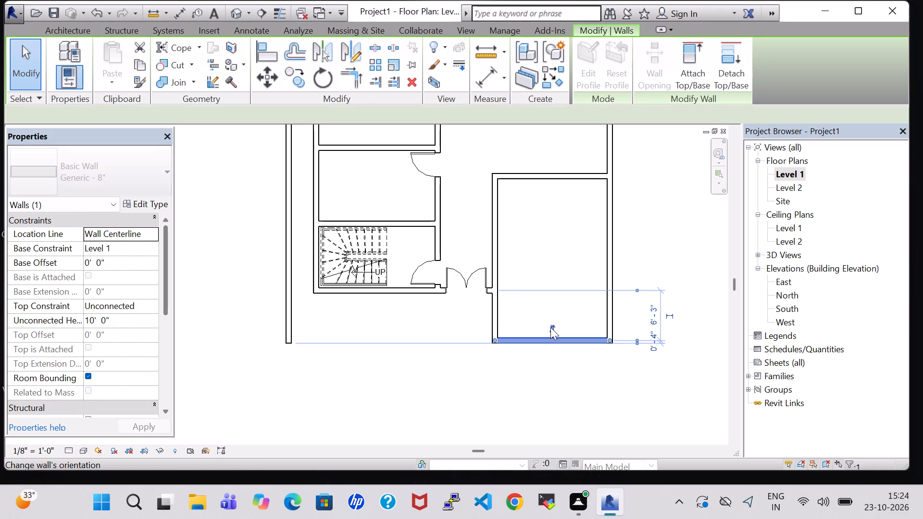
left_click(635, 246)
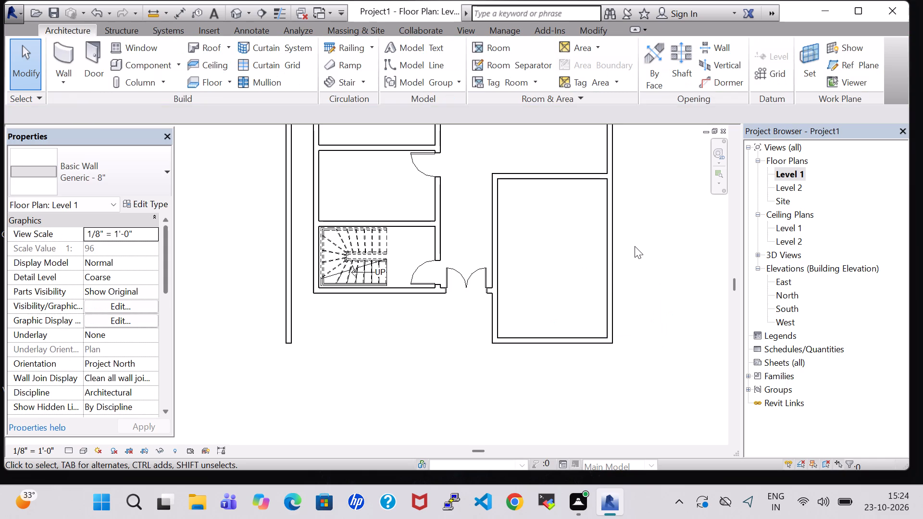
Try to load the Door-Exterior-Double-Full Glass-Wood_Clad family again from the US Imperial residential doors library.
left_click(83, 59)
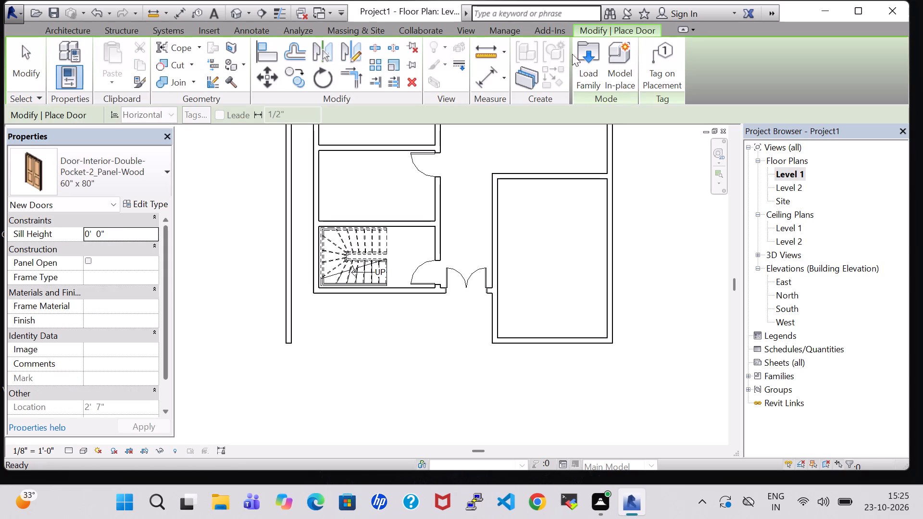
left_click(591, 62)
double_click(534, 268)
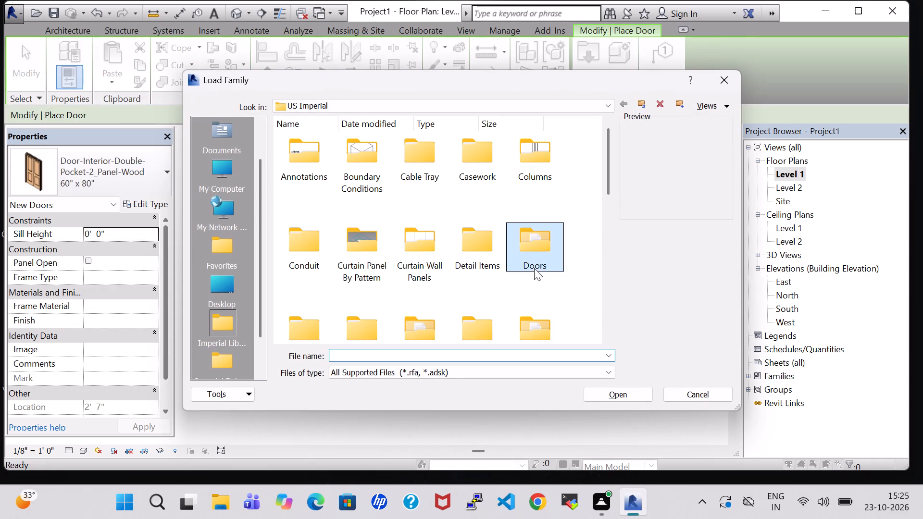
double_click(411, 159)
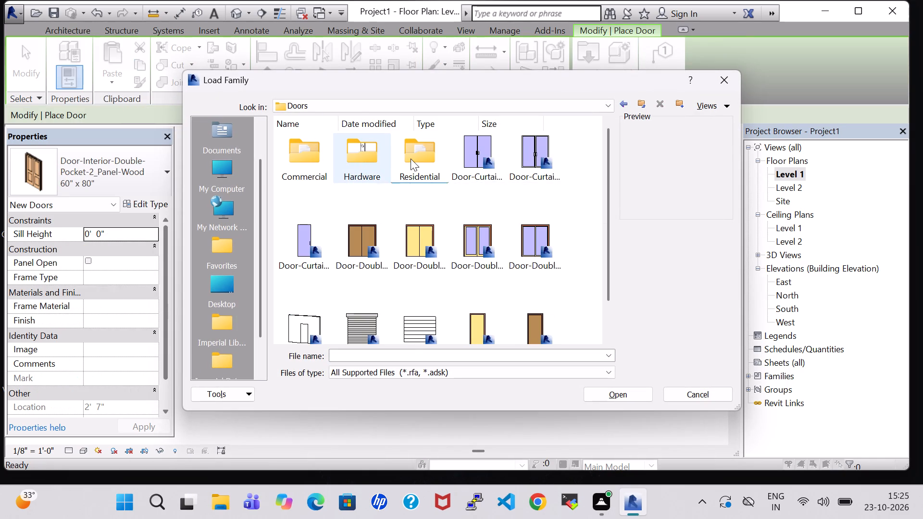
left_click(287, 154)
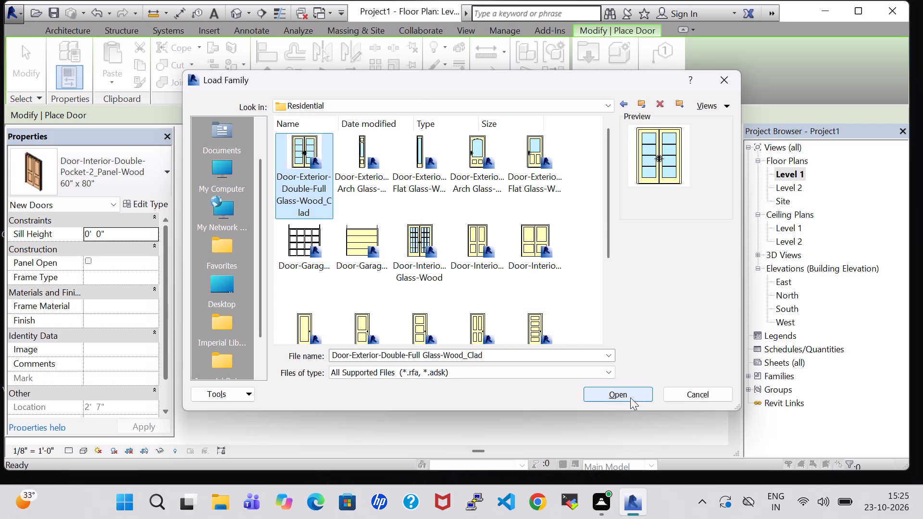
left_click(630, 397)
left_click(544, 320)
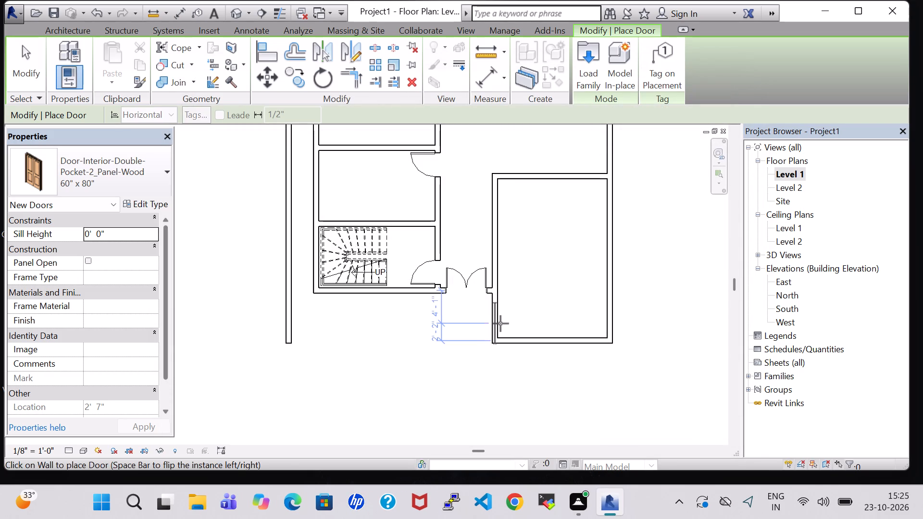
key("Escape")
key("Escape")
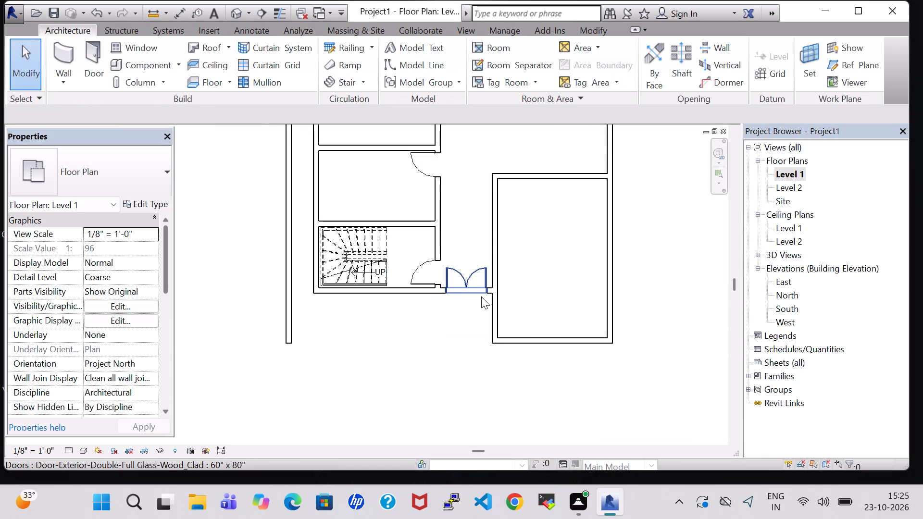
Create a matching 60" x 80" double glass door in the southeast room's west wall, 3' 1 1/2" from each end and opening inward.
left_click(473, 286)
right_click(473, 286)
left_click(548, 253)
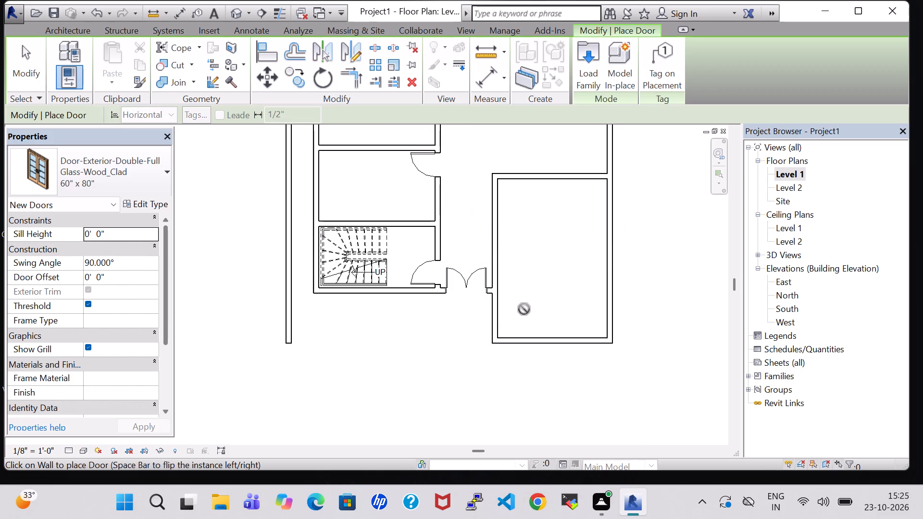
scroll(501, 319, "up", 8)
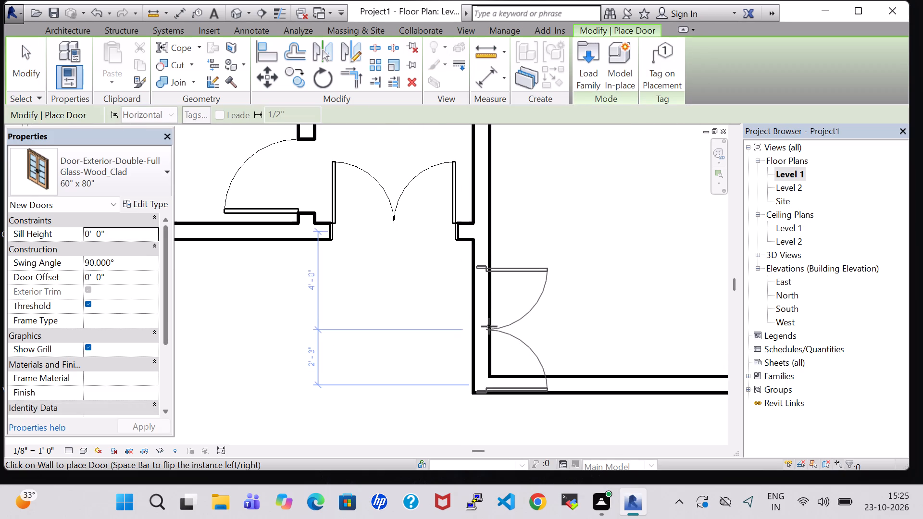
left_click(488, 312)
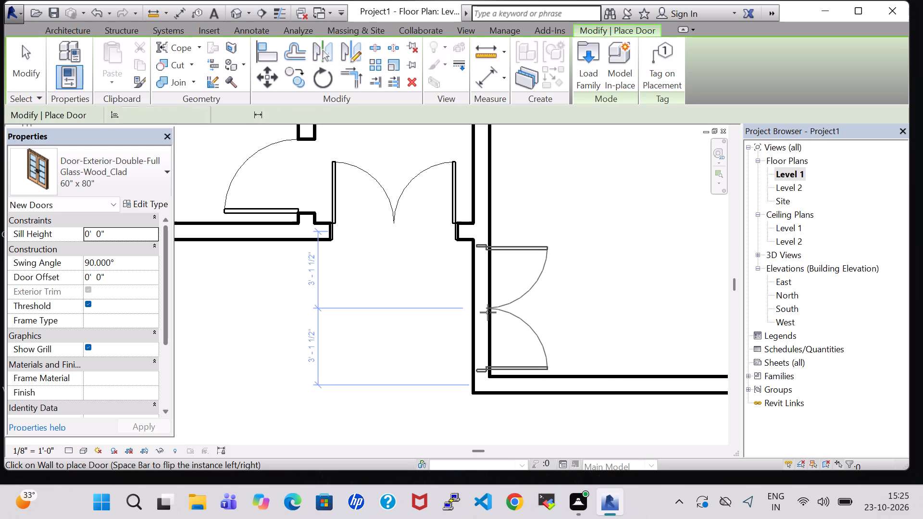
key("Escape")
key("Escape")
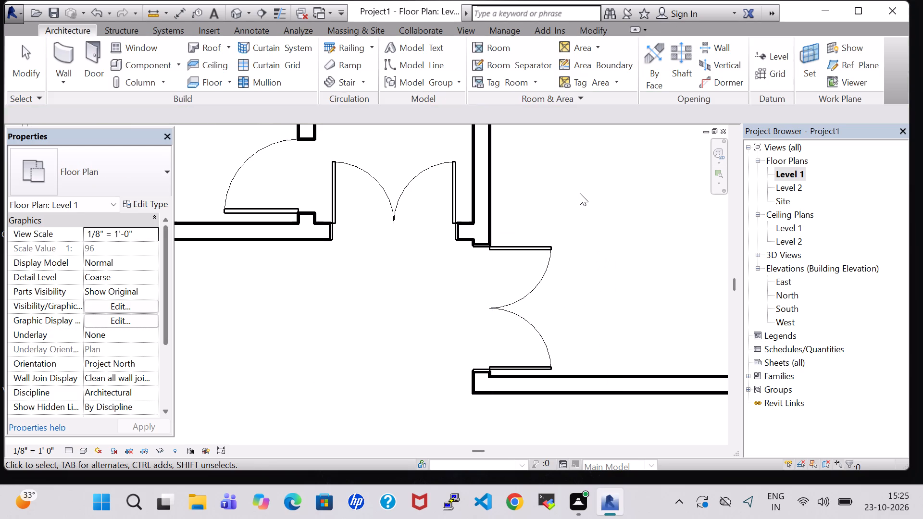
Nudge the southeast room's south wall slightly southward.
scroll(578, 194, "down", 1)
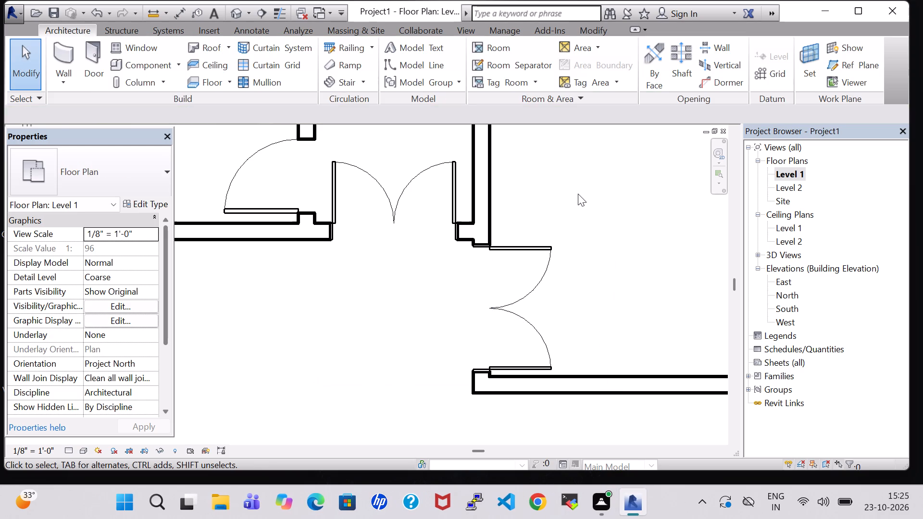
left_click(588, 351)
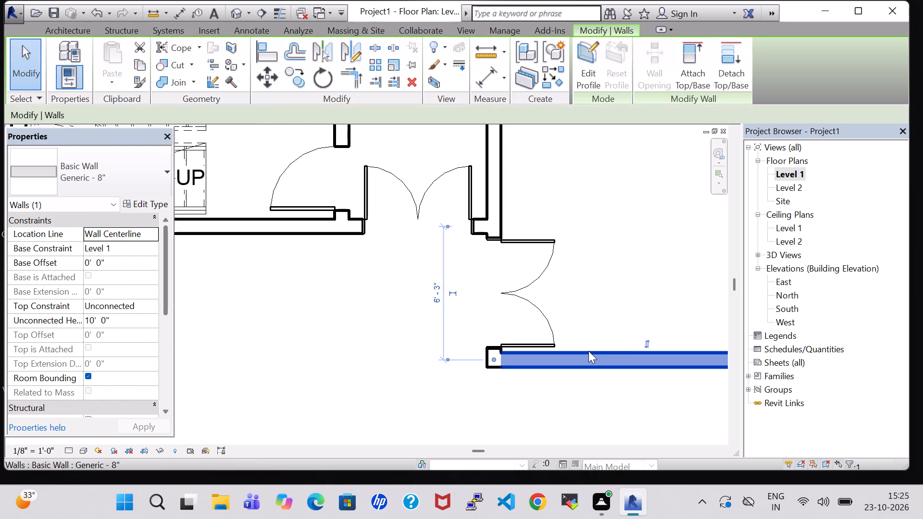
key("Down")
left_click(593, 312)
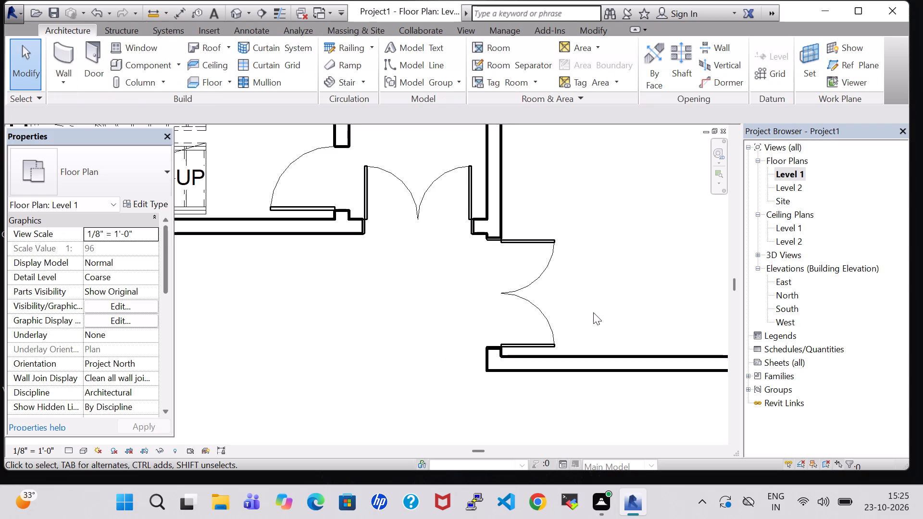
Look over the whole Level 1 floor plan, from the southeast room and entrance up to the northern rooms.
scroll(593, 312, "down", 3)
middle_click_drag(596, 255, 595, 271)
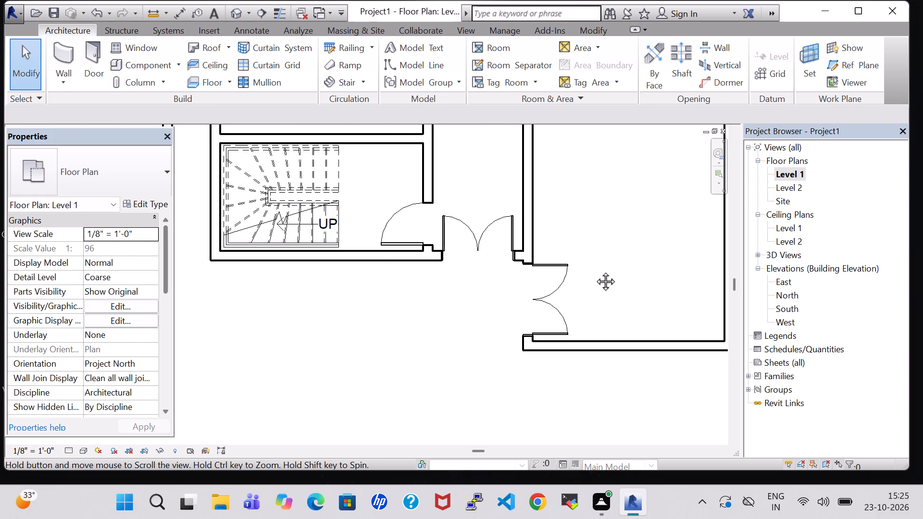
middle_click_drag(595, 271, 590, 309)
scroll(590, 309, "down", 4)
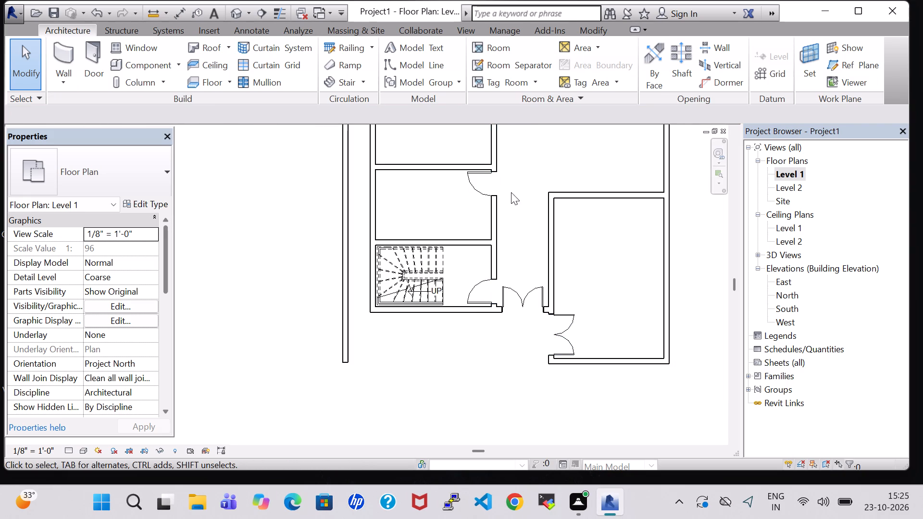
middle_click_drag(519, 197, 527, 366)
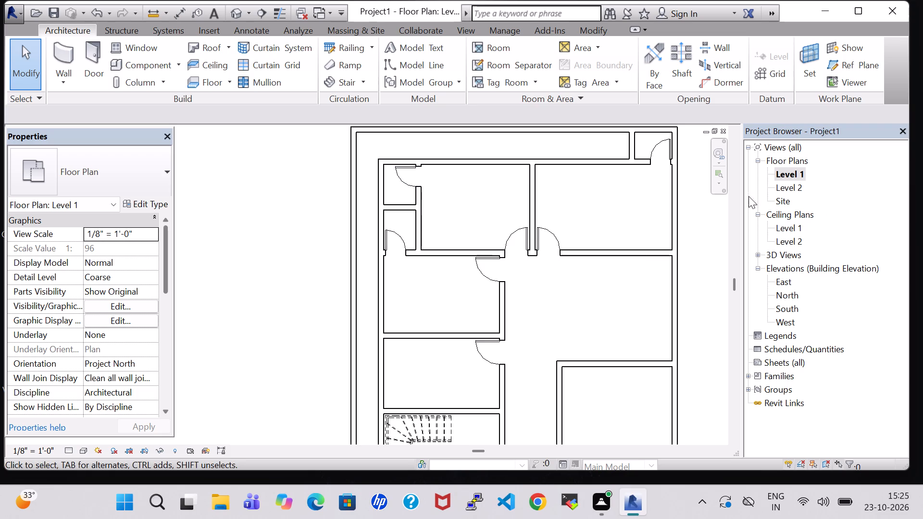
scroll(578, 342, "down", 2)
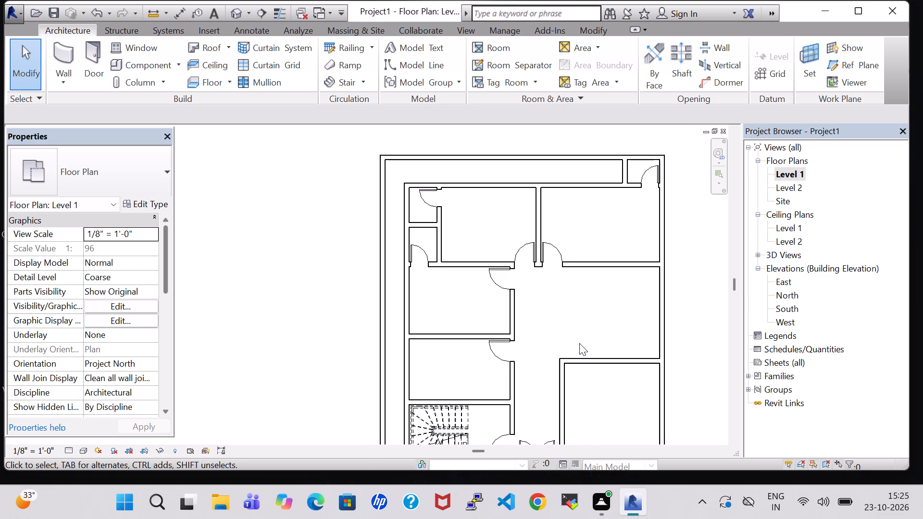
middle_click_drag(579, 343, 560, 267)
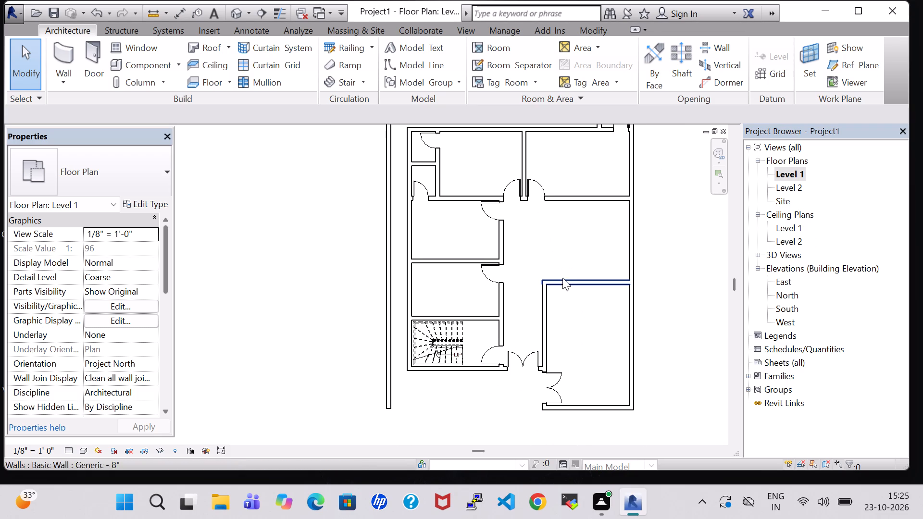
middle_click_drag(599, 340, 589, 250)
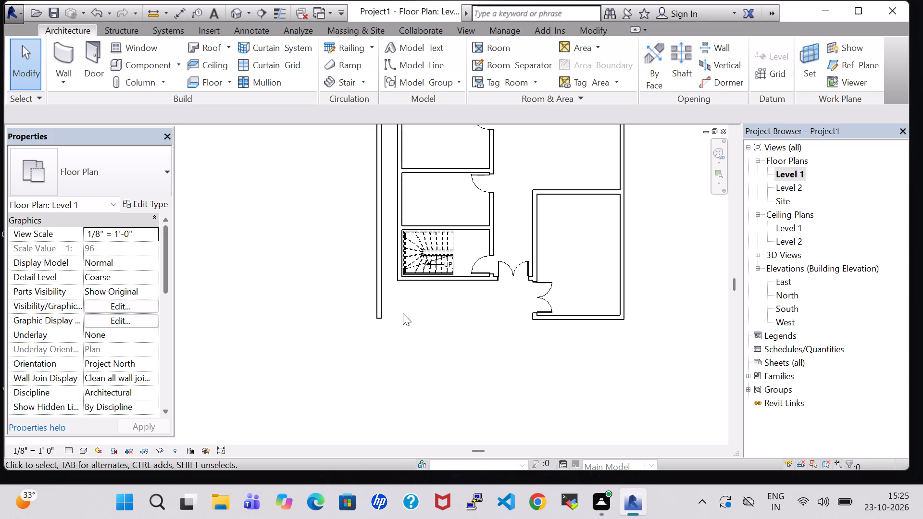
scroll(424, 324, "down", 2)
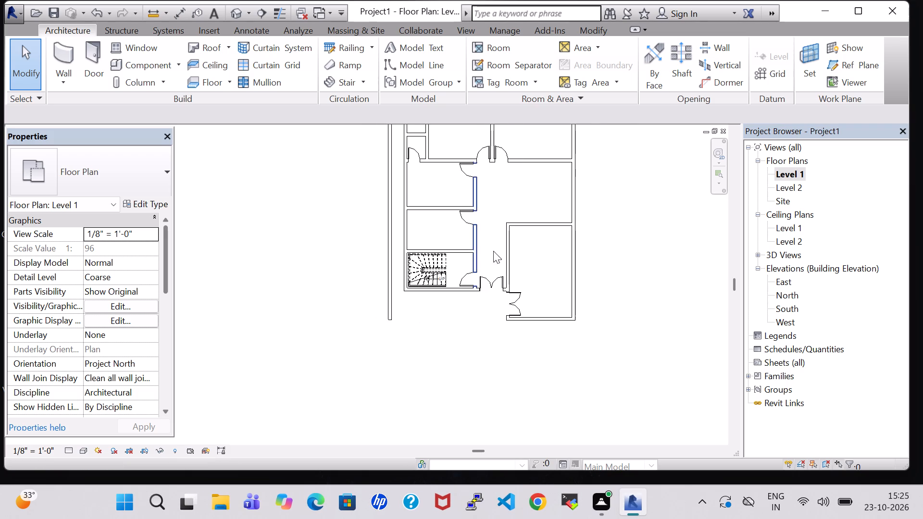
middle_click_drag(510, 200, 534, 303)
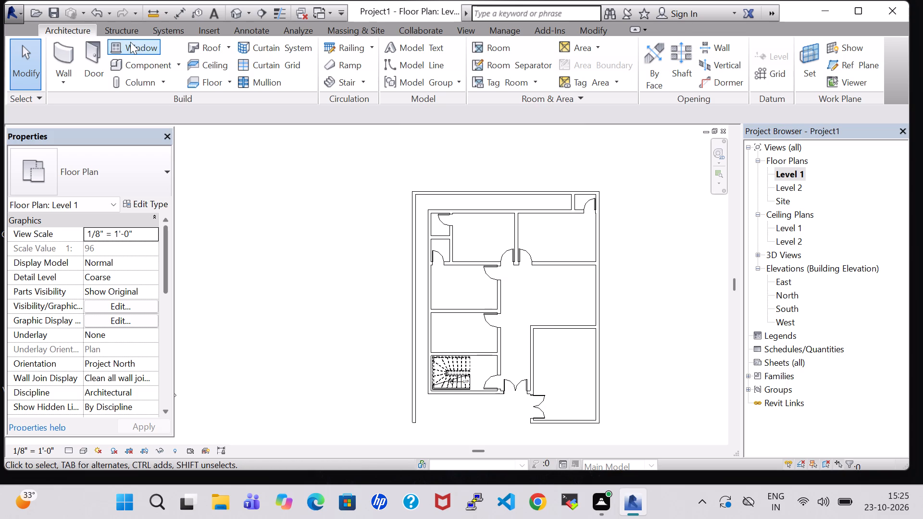
Load the Casement 3x3 with Trim window family from the US Imperial library's Windows folder.
left_click(131, 42)
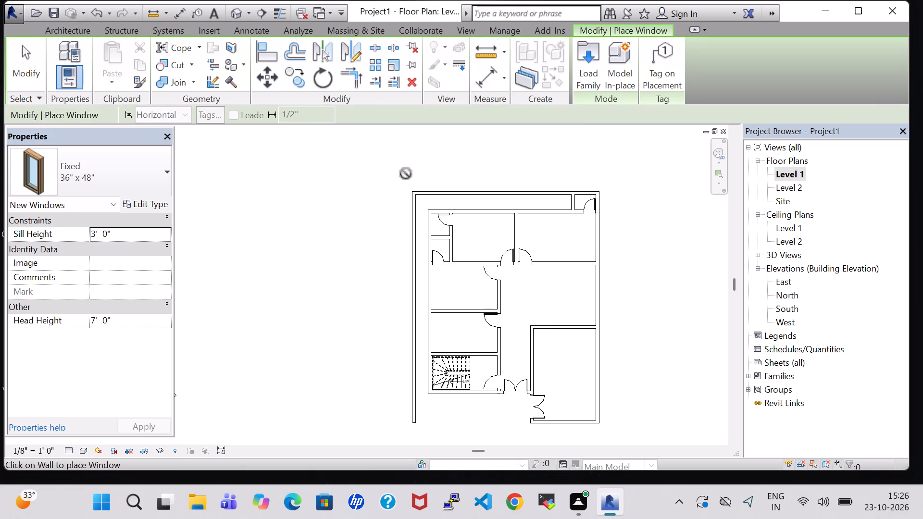
left_click(587, 62)
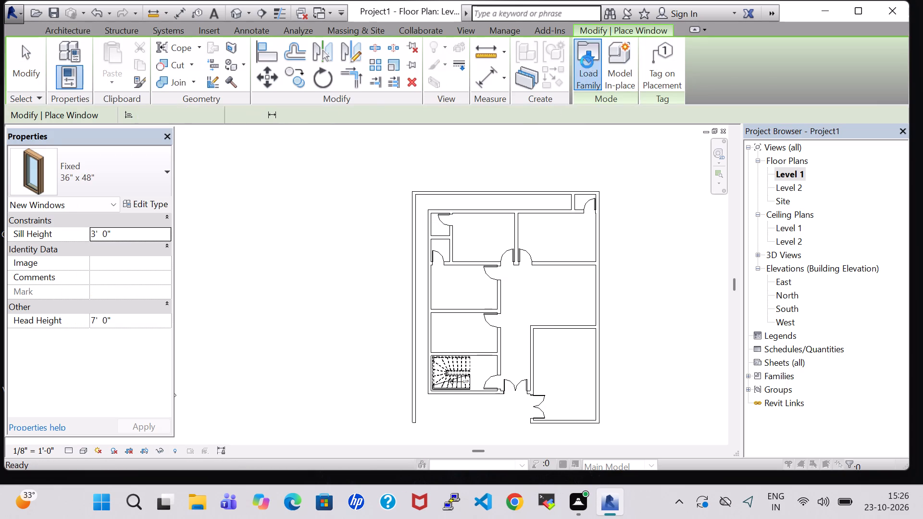
left_click(540, 325)
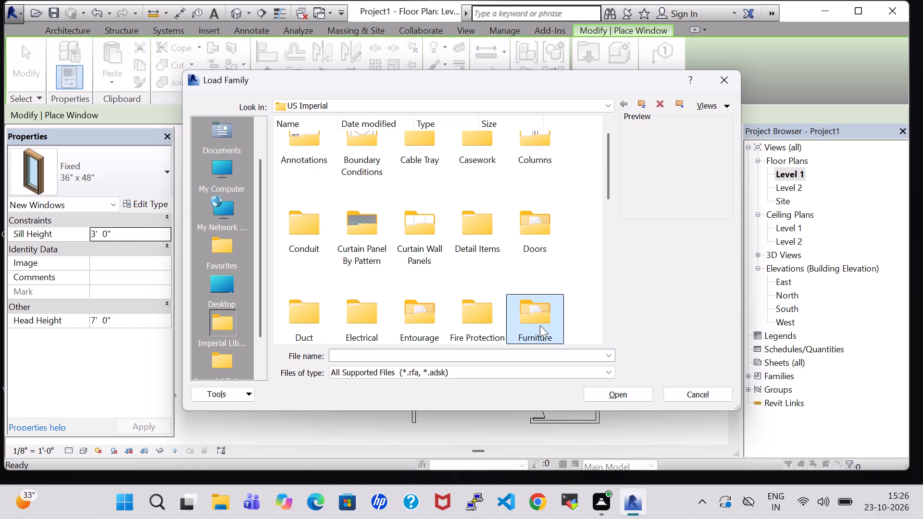
key("w")
double_click(411, 298)
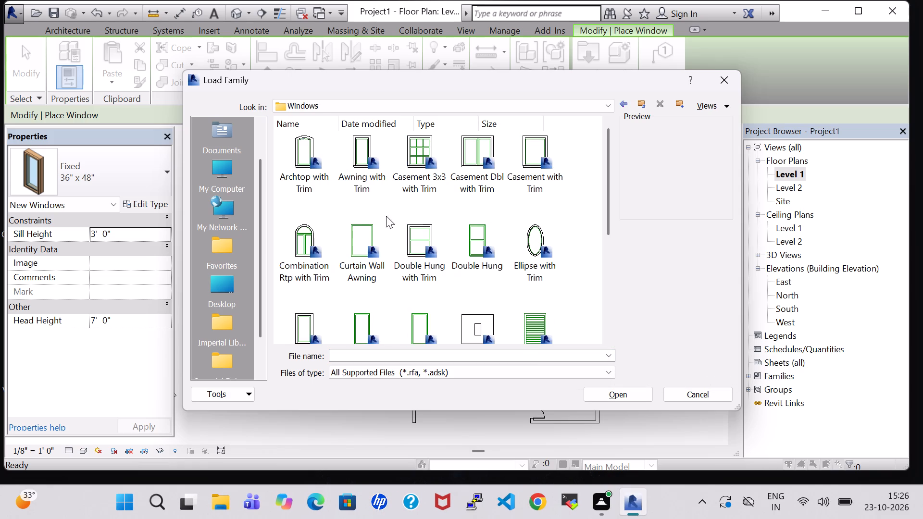
left_click(410, 164)
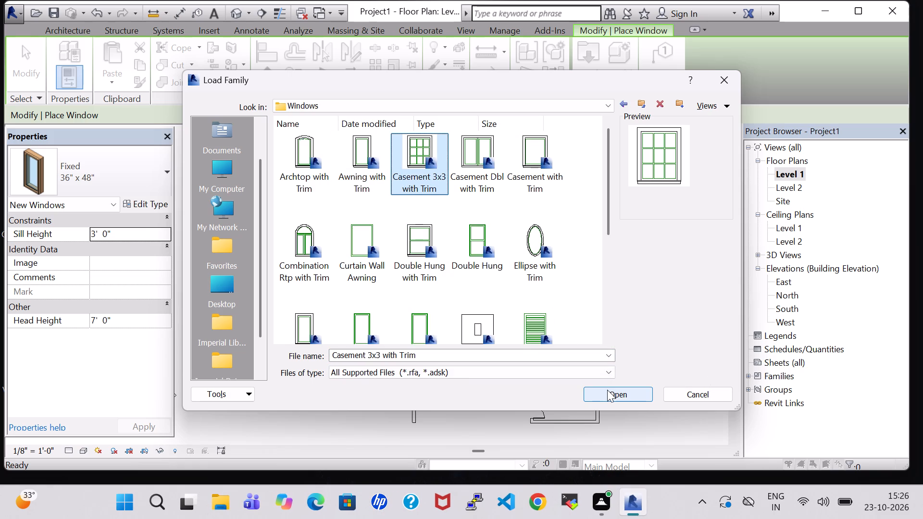
left_click(608, 392)
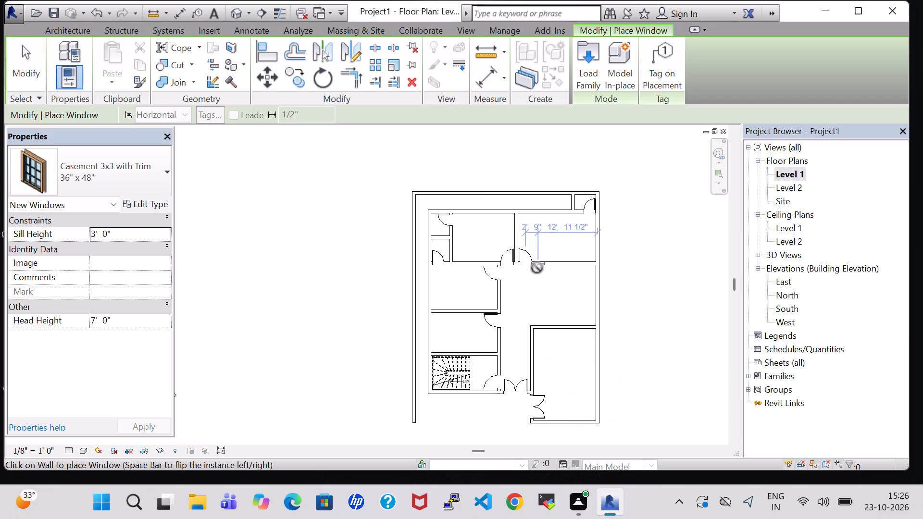
Place 36" x 48" casement windows in both large northern rooms' north walls, 5' 1" west and 6' 2 1/4" east of their shared partition.
scroll(493, 206, "up", 5)
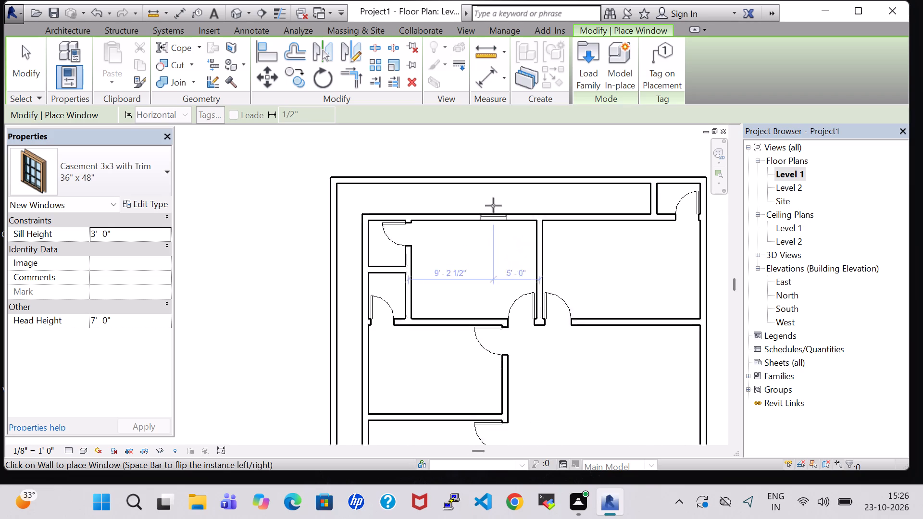
scroll(493, 206, "up", 1)
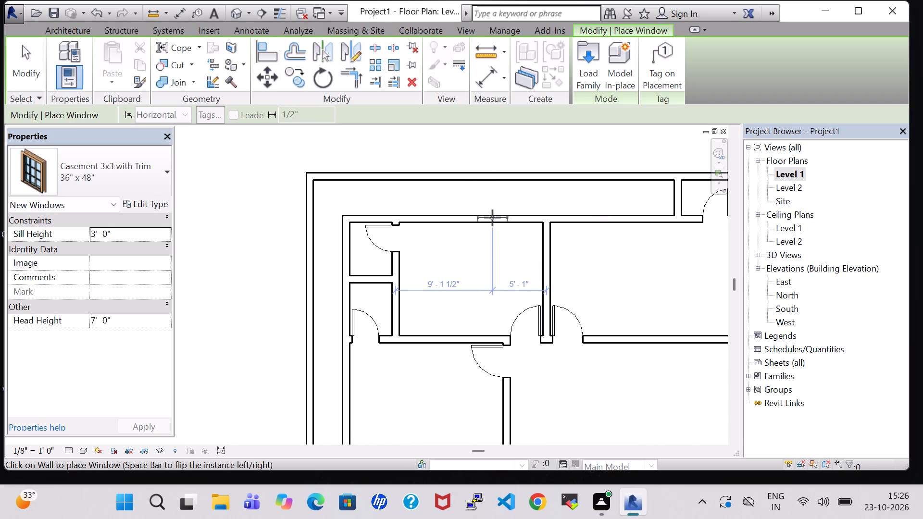
left_click(492, 218)
scroll(505, 250, "down", 1)
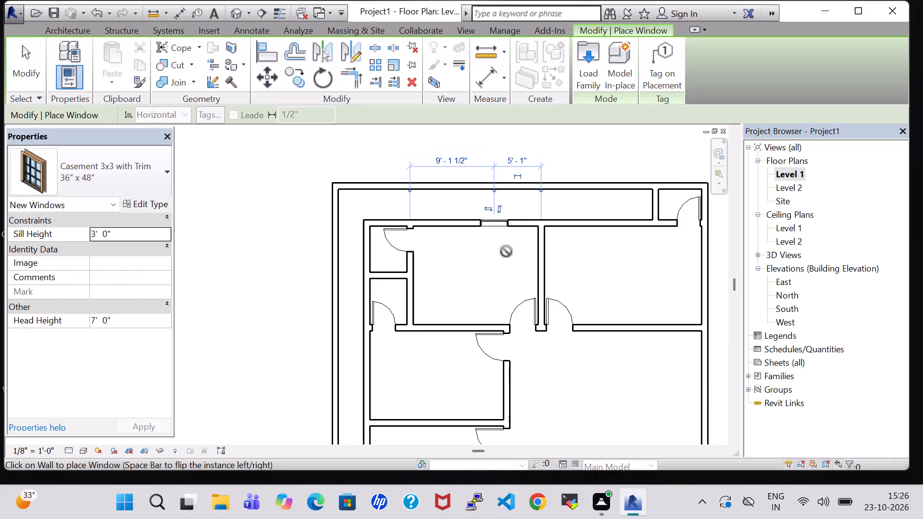
scroll(506, 253, "down", 1)
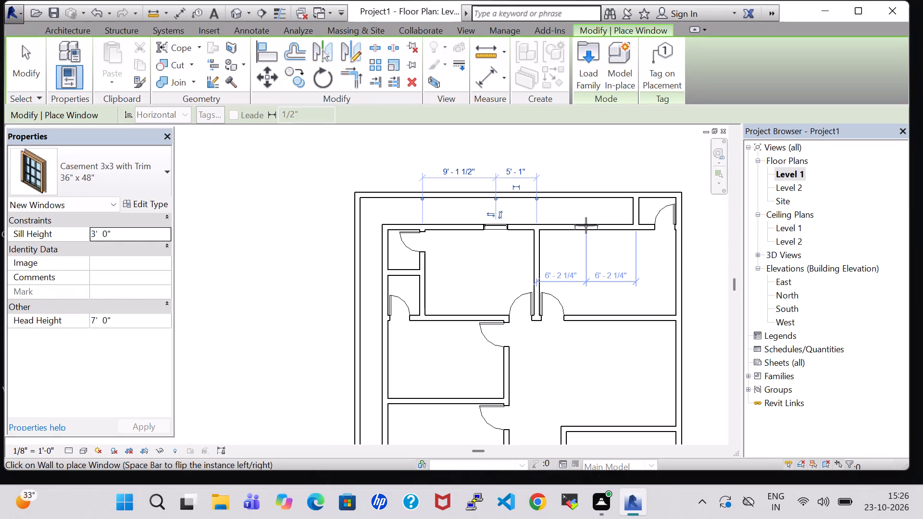
left_click(586, 225)
Place windows in the central hall's east wall, 6' 11" from each end, and midway along the southeast room's south wall.
middle_click_drag(602, 307, 533, 281)
middle_click(493, 270)
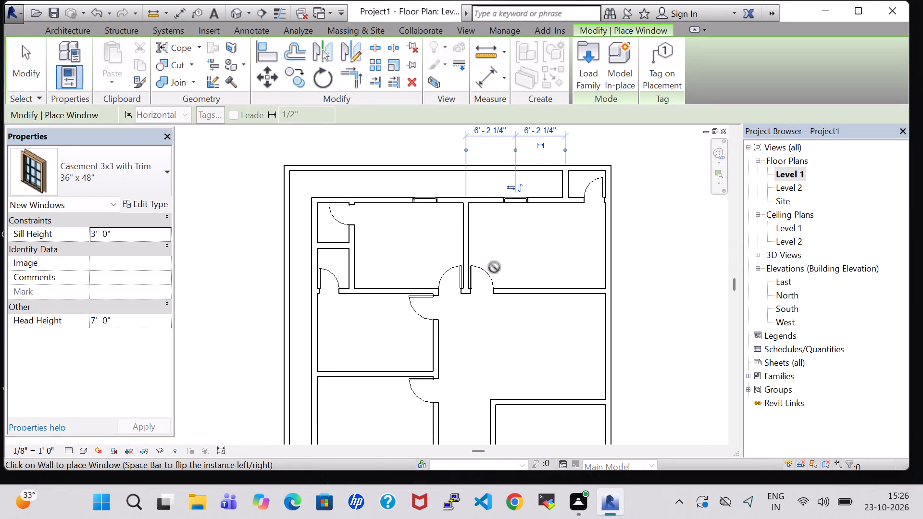
middle_click_drag(495, 324, 476, 200)
scroll(476, 200, "up", 1)
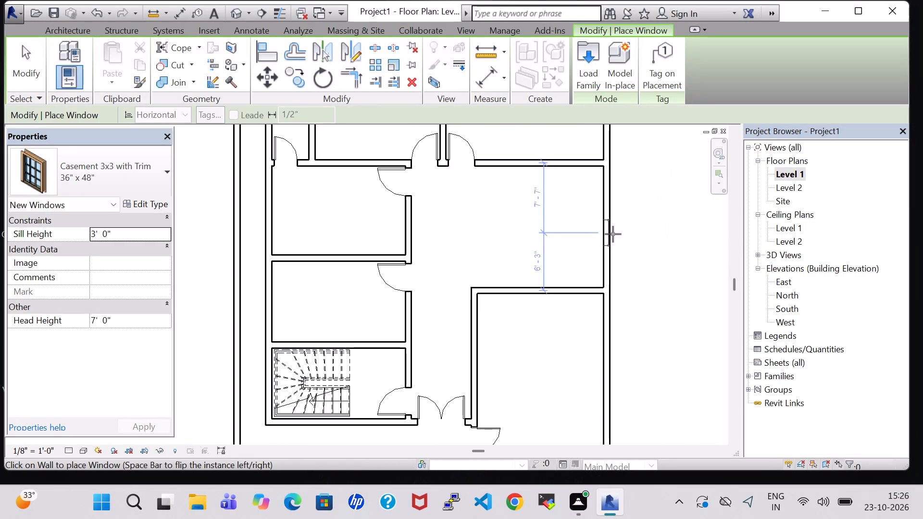
left_click(612, 227)
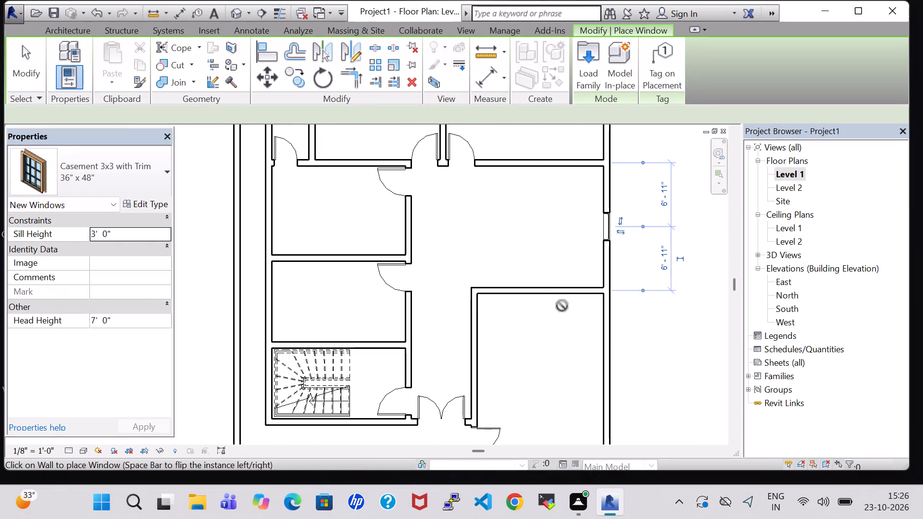
scroll(561, 308, "down", 2)
middle_click_drag(549, 338, 543, 319)
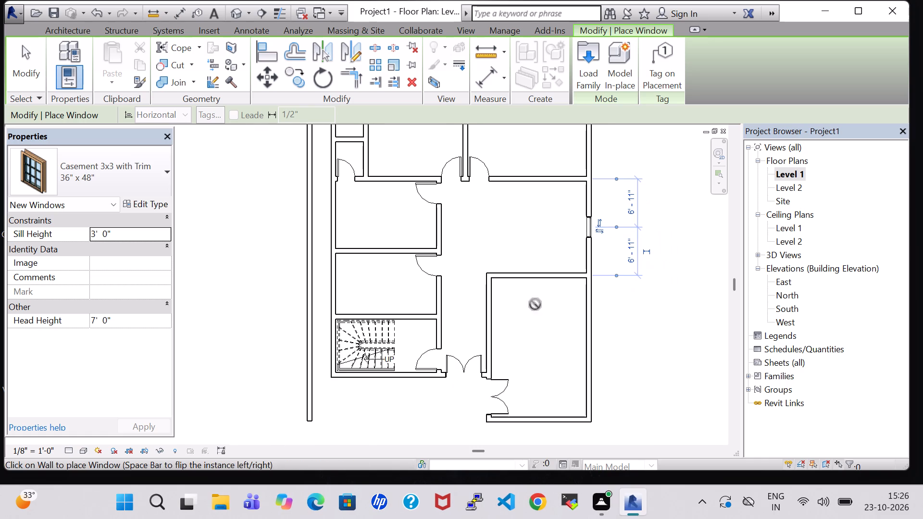
left_click(544, 423)
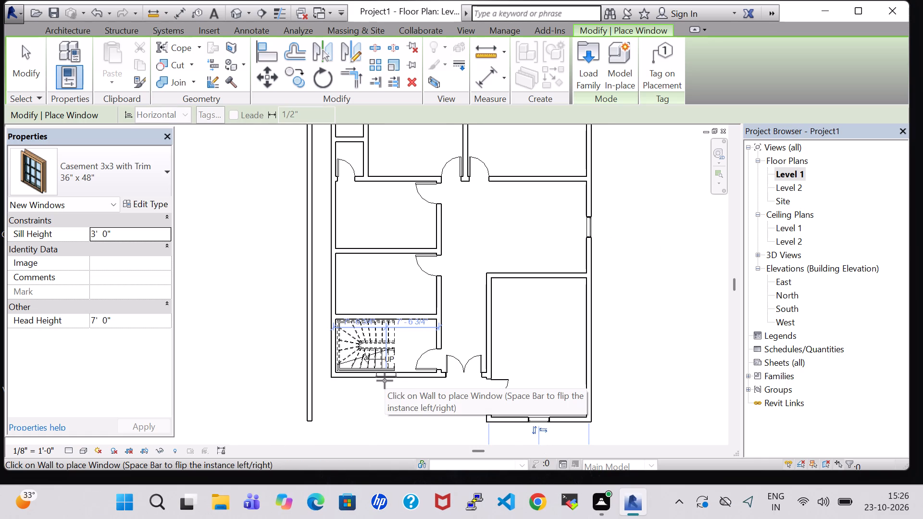
Place two windows in the stair room's south wall, 4' 4" from its west wall and 3' 7" from its east wall.
left_click(364, 381)
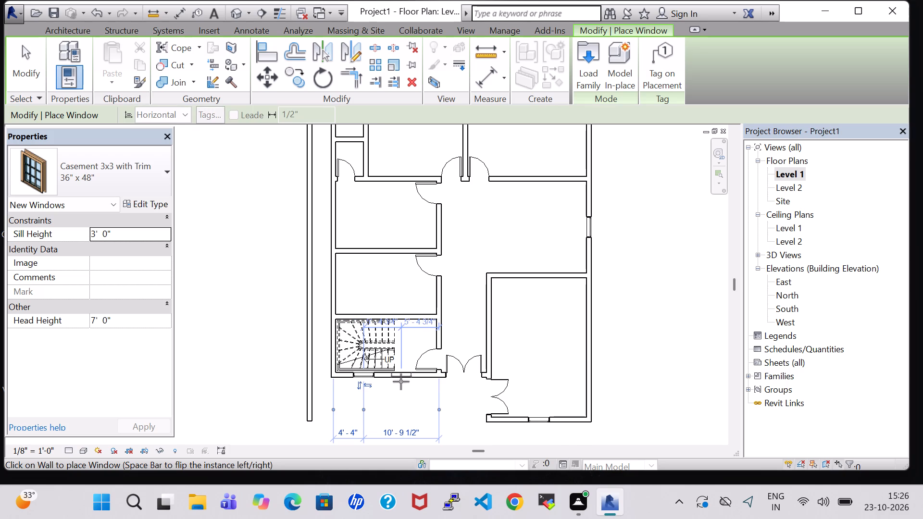
left_click(414, 382)
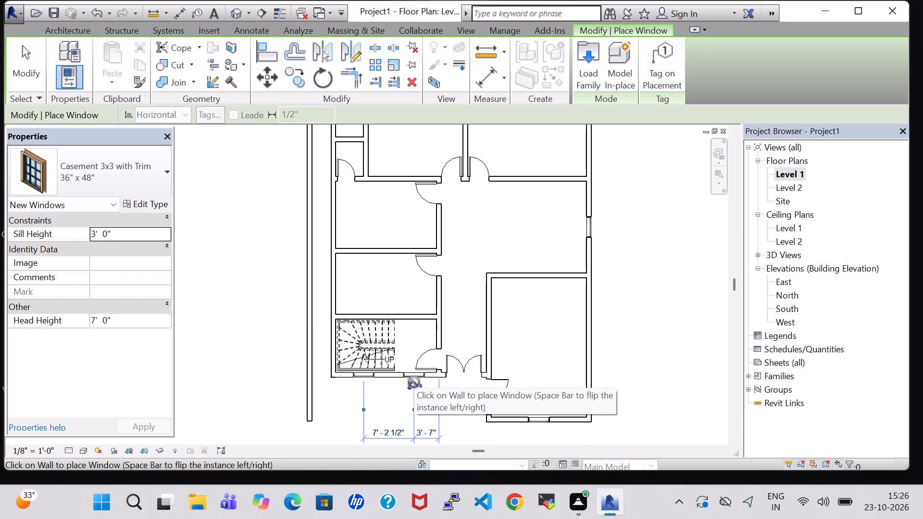
Place one window centred in the west wall of each of the two rooms north of the stair, 4' 8 1/2" and 5' 2" from their ends.
left_click(326, 290)
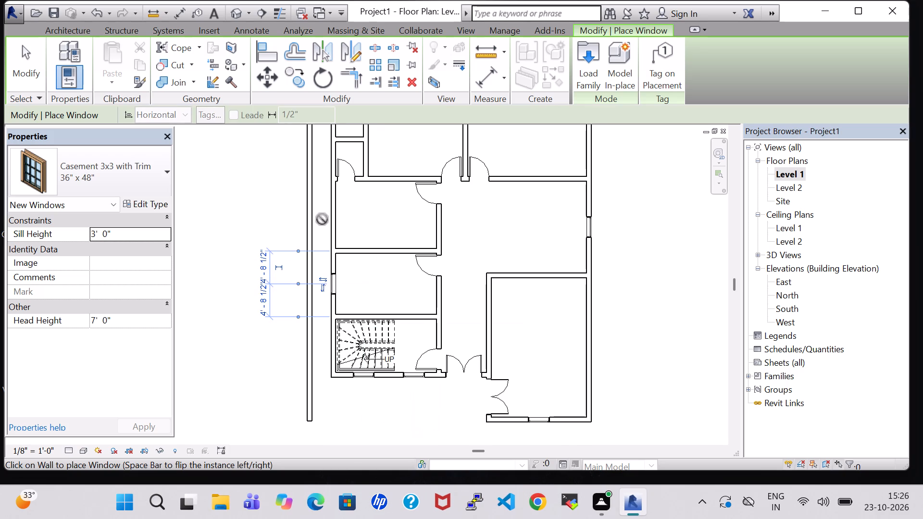
left_click(330, 219)
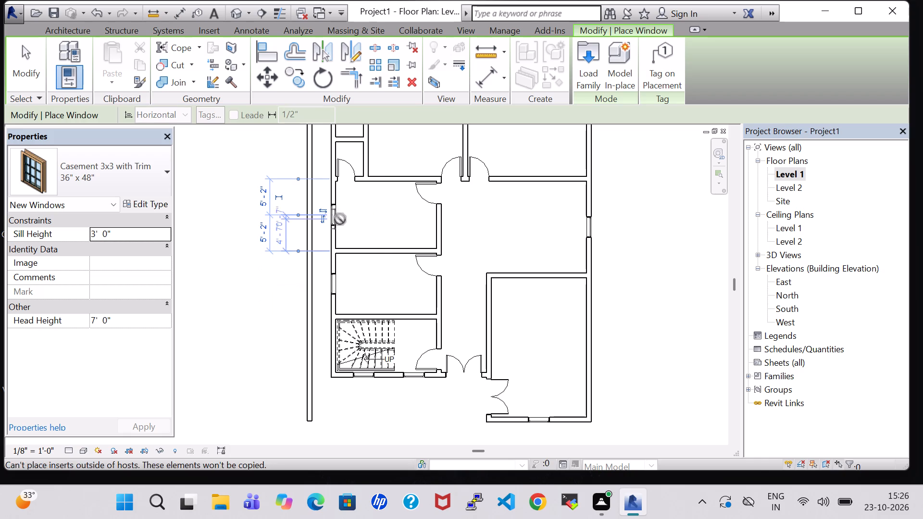
scroll(367, 220, "down", 4)
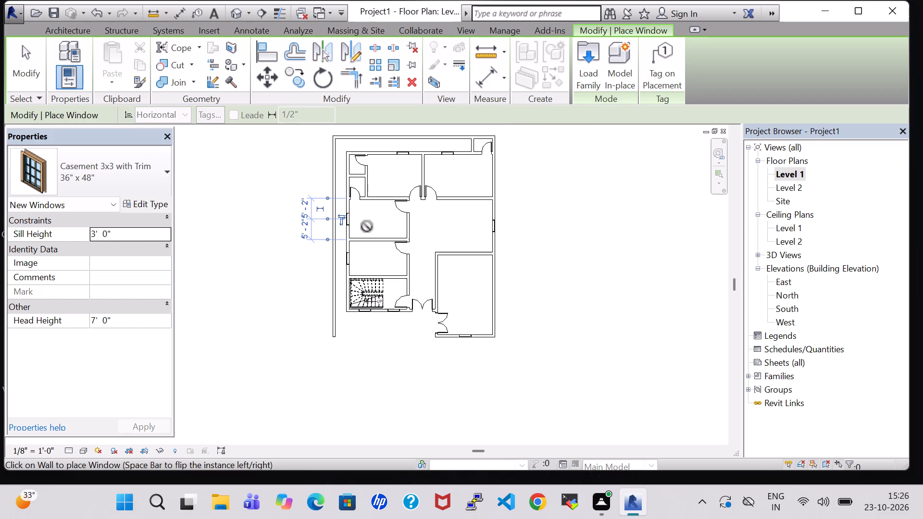
key("Escape")
key("Escape")
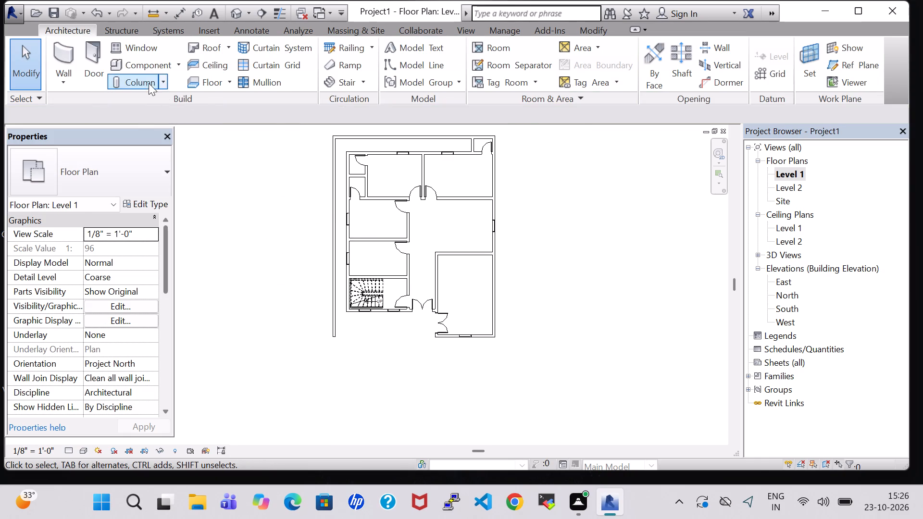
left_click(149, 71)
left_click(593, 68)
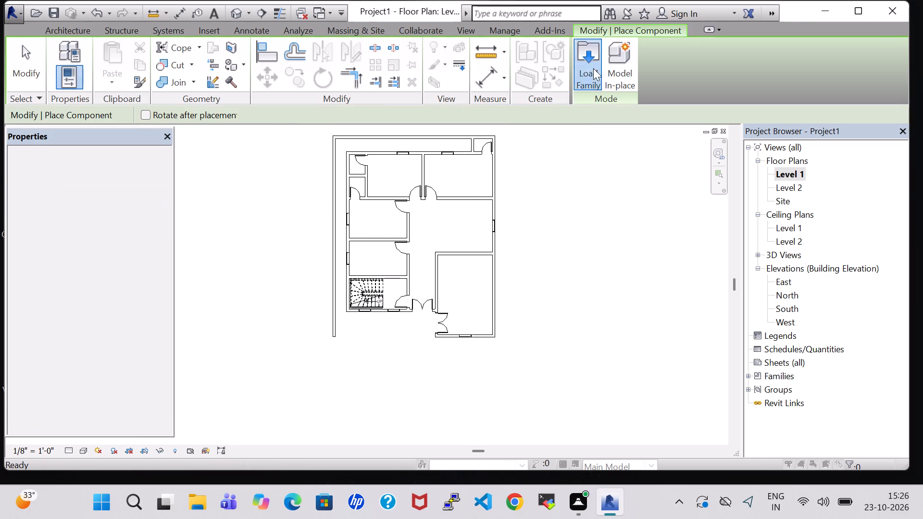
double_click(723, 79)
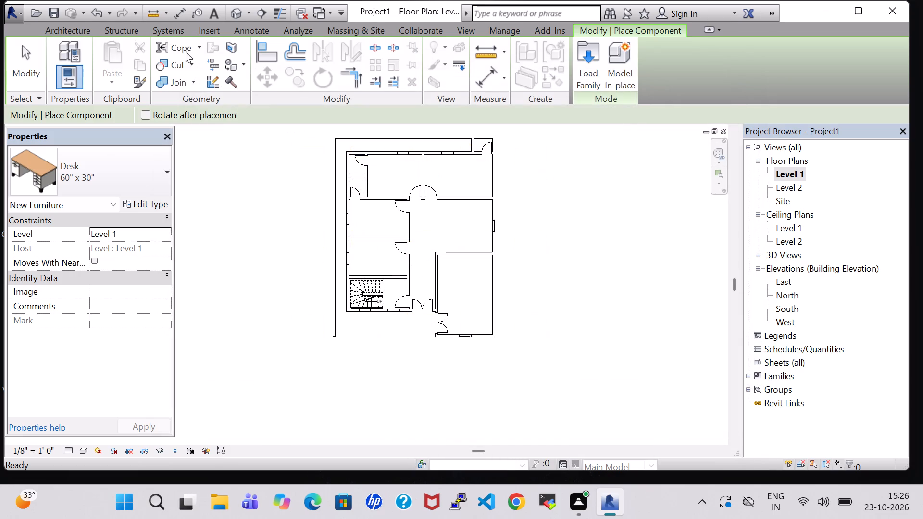
Load the Transom with Trim window family from the US Imperial library's Windows folder.
left_click(69, 31)
left_click(134, 51)
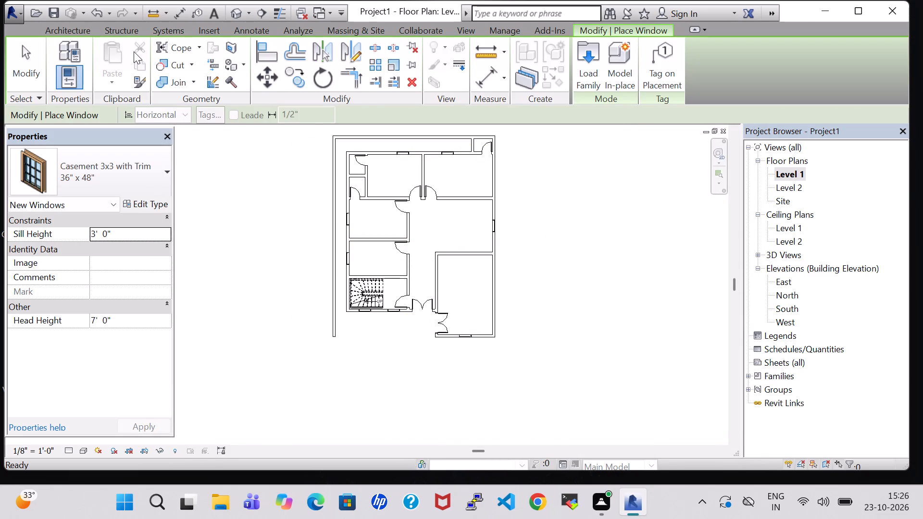
left_click(578, 63)
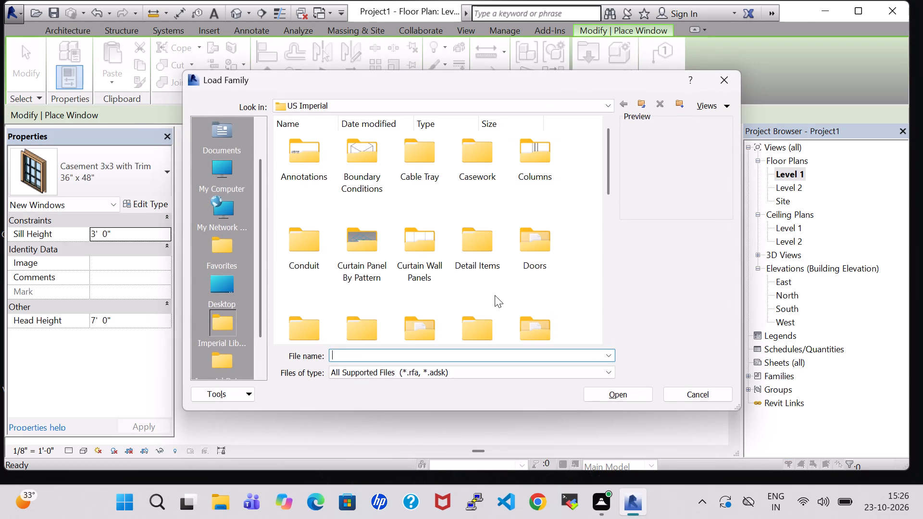
left_click(545, 323)
key("w")
double_click(422, 305)
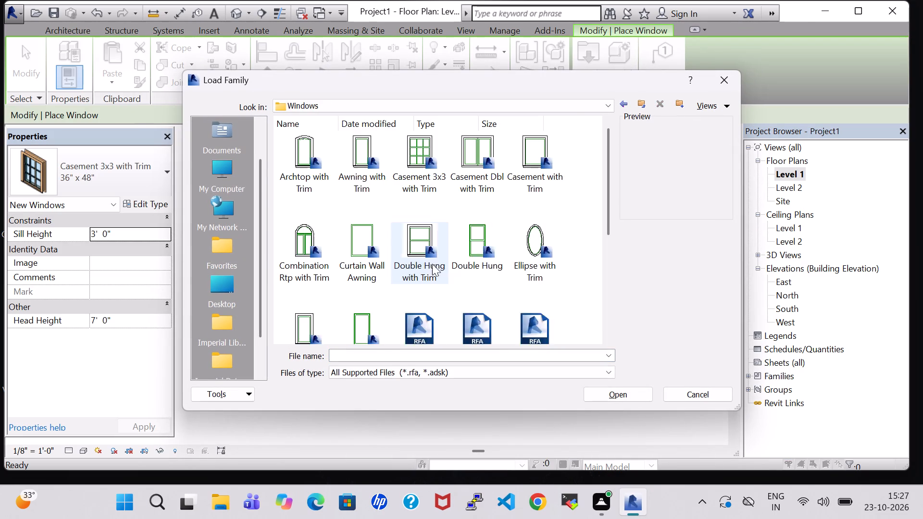
scroll(485, 248, "down", 4)
left_click(469, 214)
left_click(602, 397)
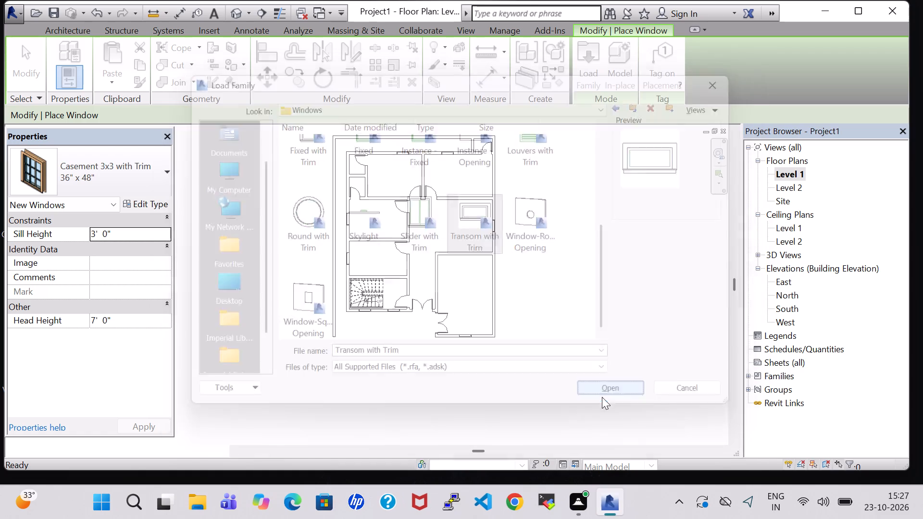
Place 24" x 24" transom windows in both small northwest rooms' west walls, 1' 8" north and 1' 4" south of their shared partition.
scroll(361, 180, "up", 5)
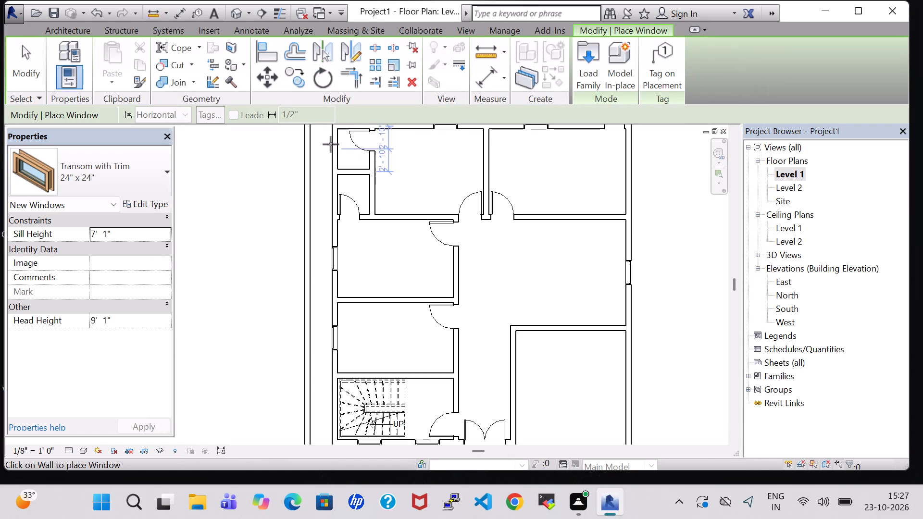
scroll(337, 146, "up", 6)
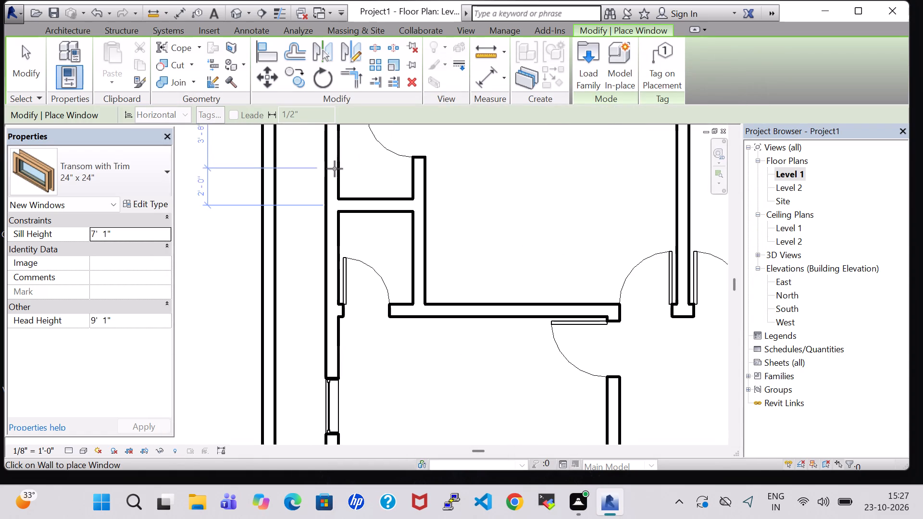
left_click(331, 174)
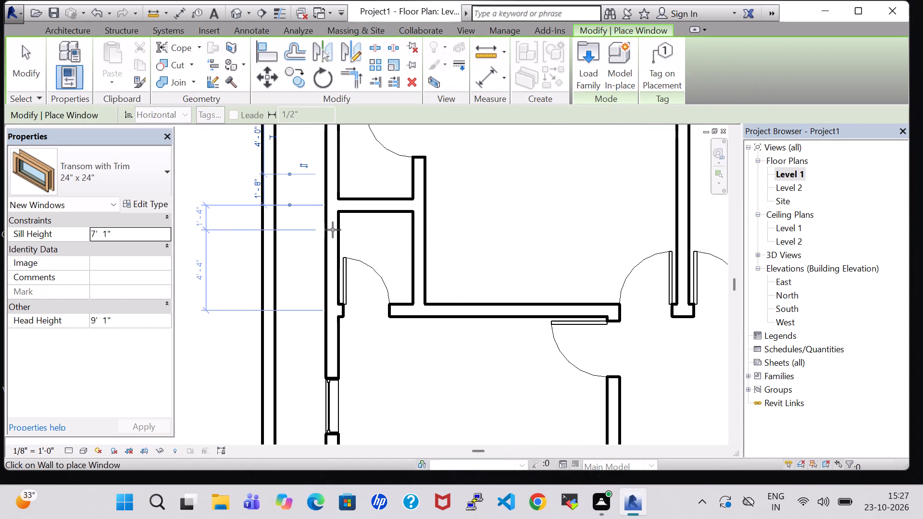
left_click(333, 230)
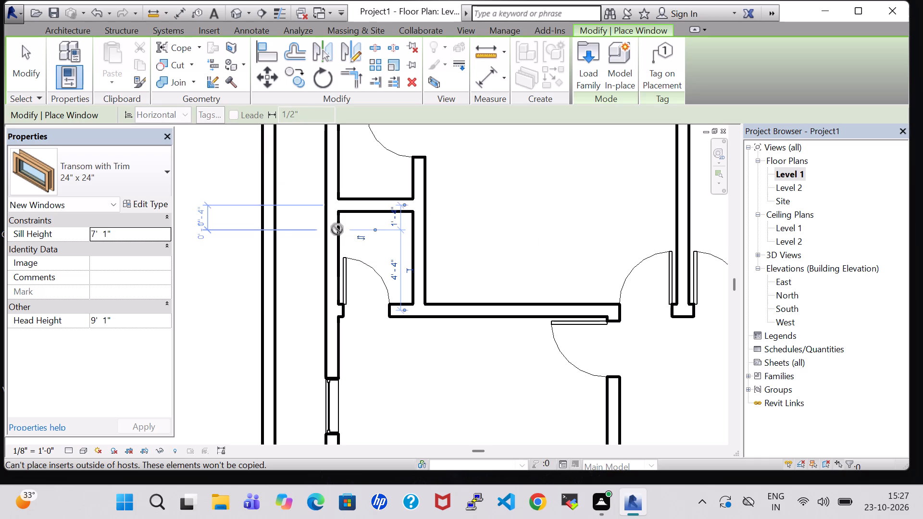
Place a 24" x 24" transom window in the small northeast room's west wall, 2' 0" from each end.
scroll(337, 229, "down", 4)
middle_click_drag(408, 216, 328, 294)
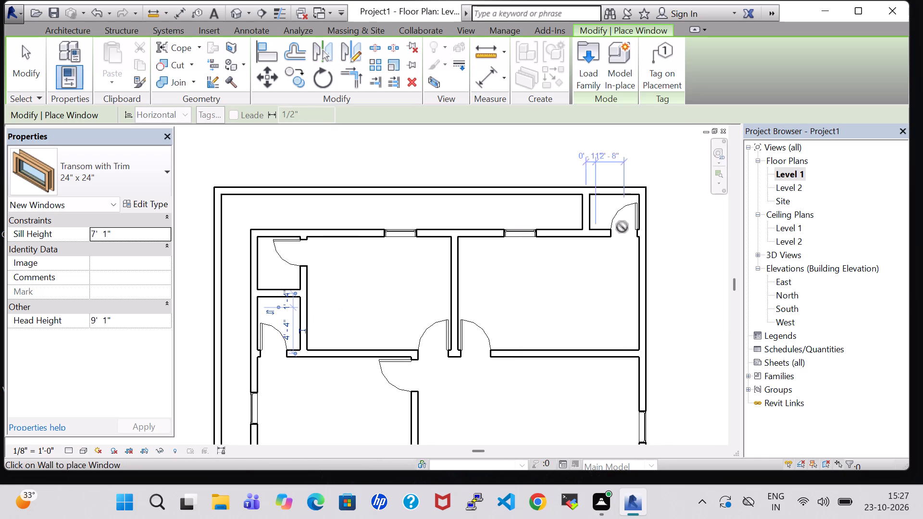
left_click(585, 210)
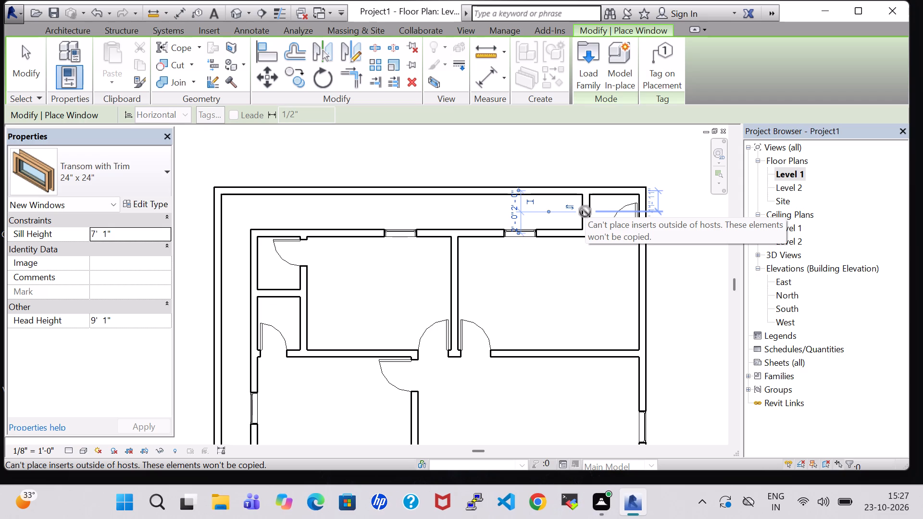
scroll(585, 212, "down", 3)
key("Escape")
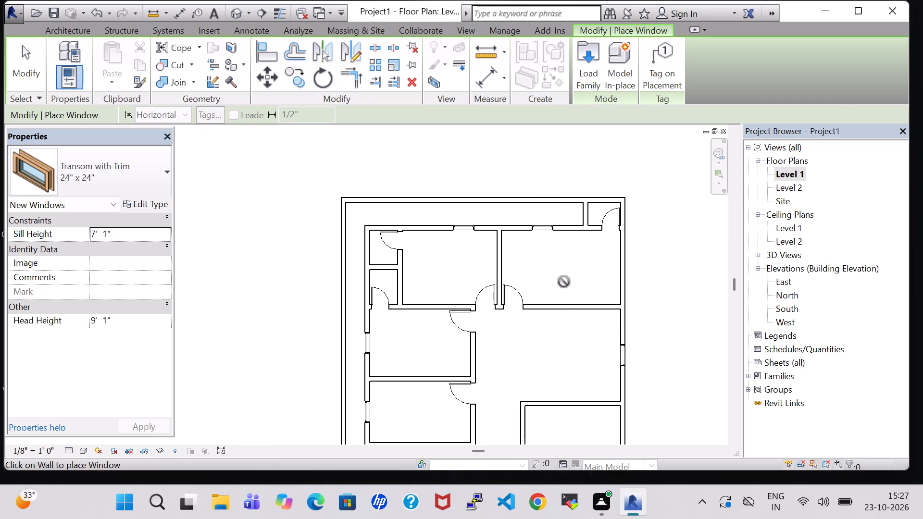
key("Escape")
Examine the whole house in the 3D view, checking the doors, stair and newly placed windows.
left_click(229, 17)
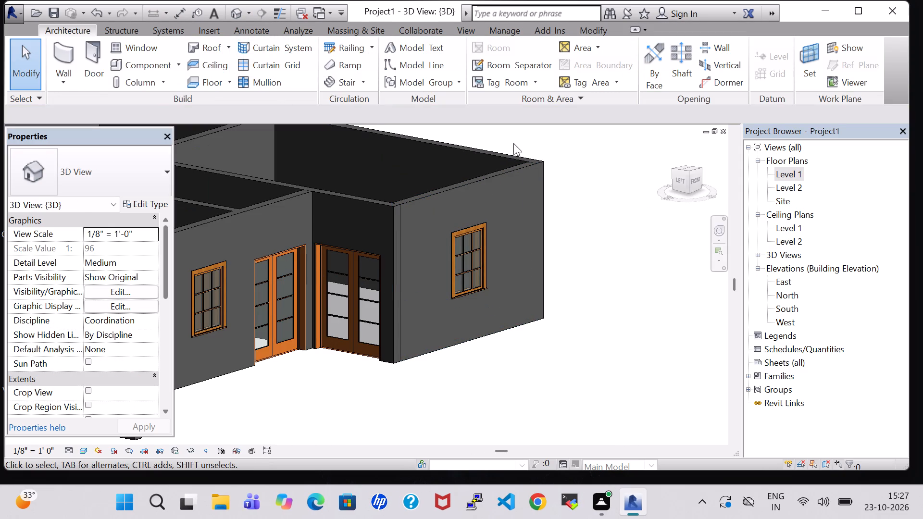
middle_click_drag(513, 143, 556, 264, "shift")
scroll(550, 265, "down", 3)
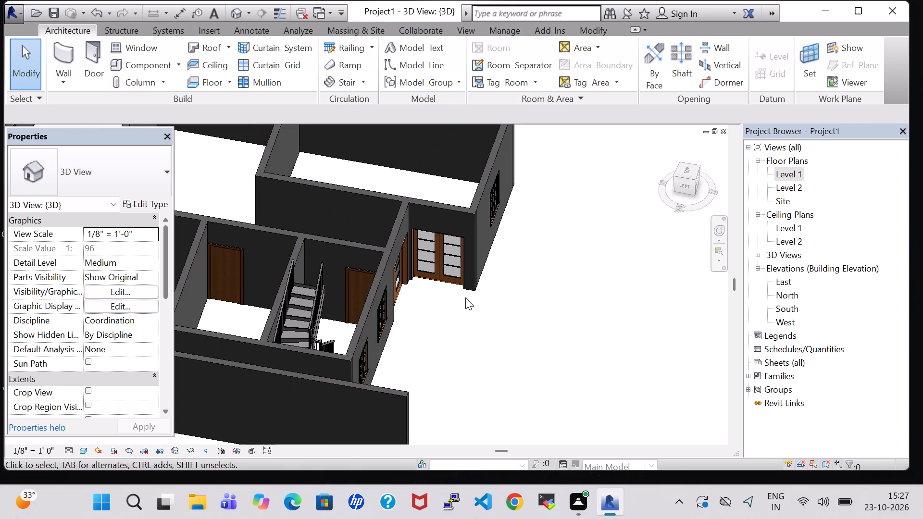
middle_click_drag(465, 297, 703, 339)
middle_click_drag(427, 190, 429, 264, "shift")
middle_click(429, 264, "shift")
middle_click(429, 264, "shift")
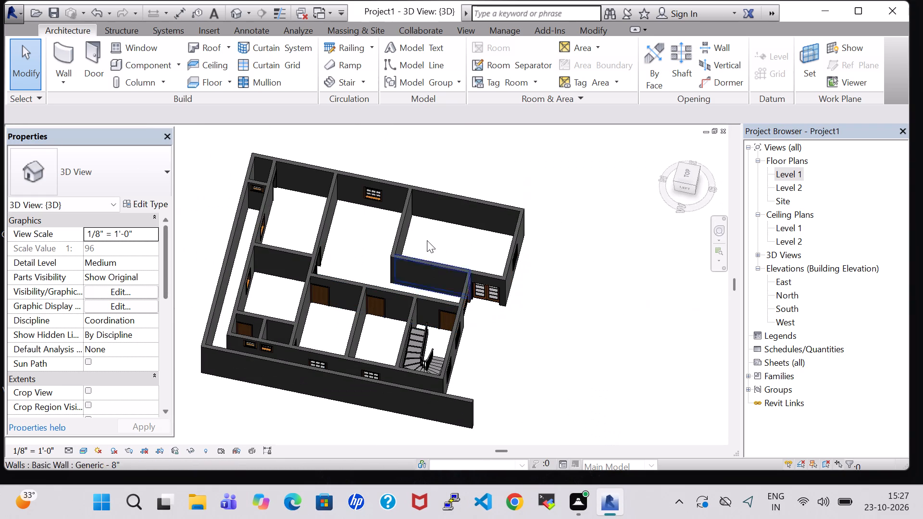
middle_click(348, 241)
middle_click_drag(354, 240, 354, 225)
On the Level 1 plan, split the northern outer wall with a 1" joint gap near the small northeast room's west wall.
double_click(790, 171)
scroll(565, 221, "down", 1)
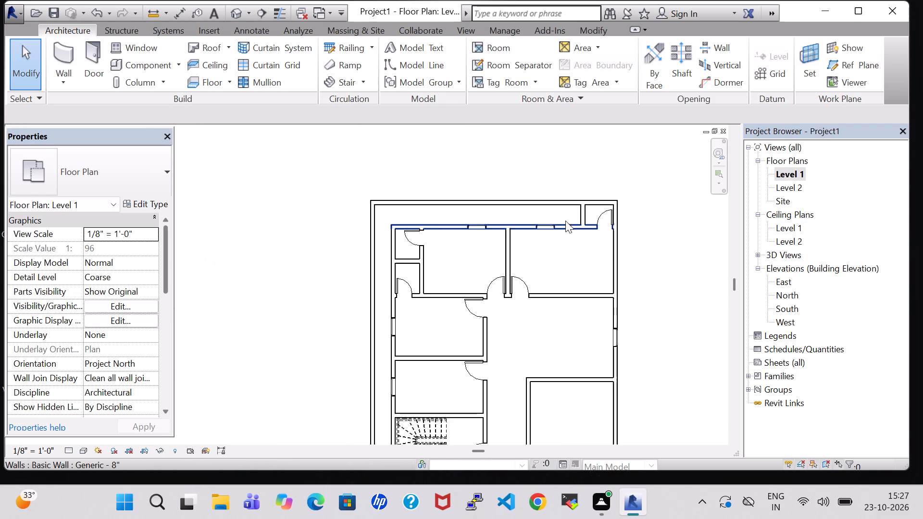
scroll(565, 221, "down", 3)
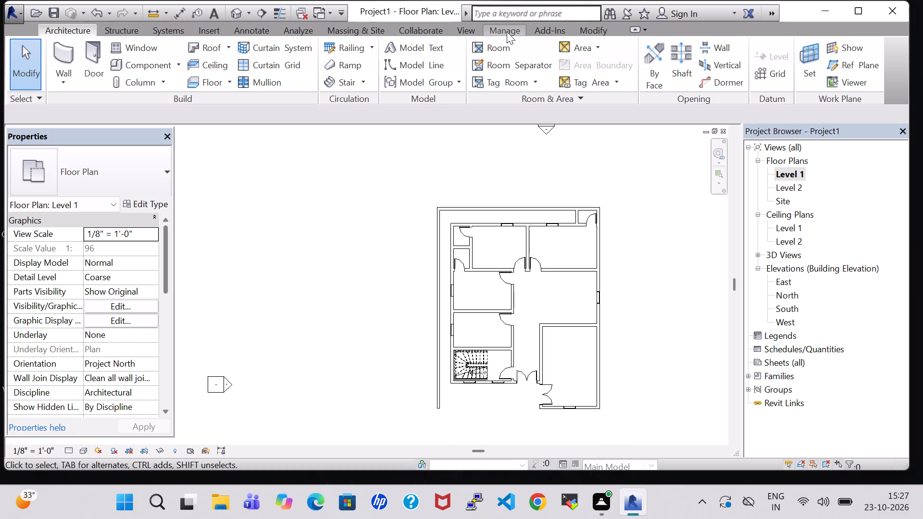
left_click(605, 31)
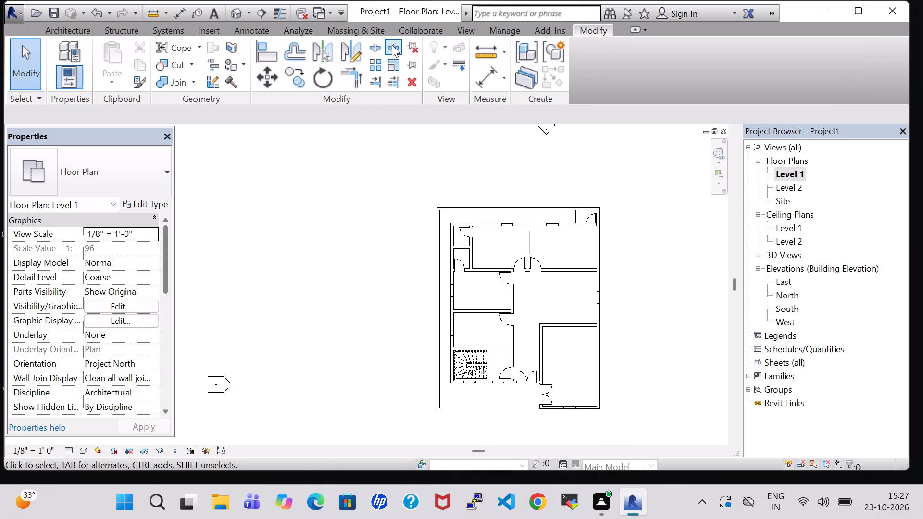
left_click(395, 46)
scroll(593, 159, "up", 5)
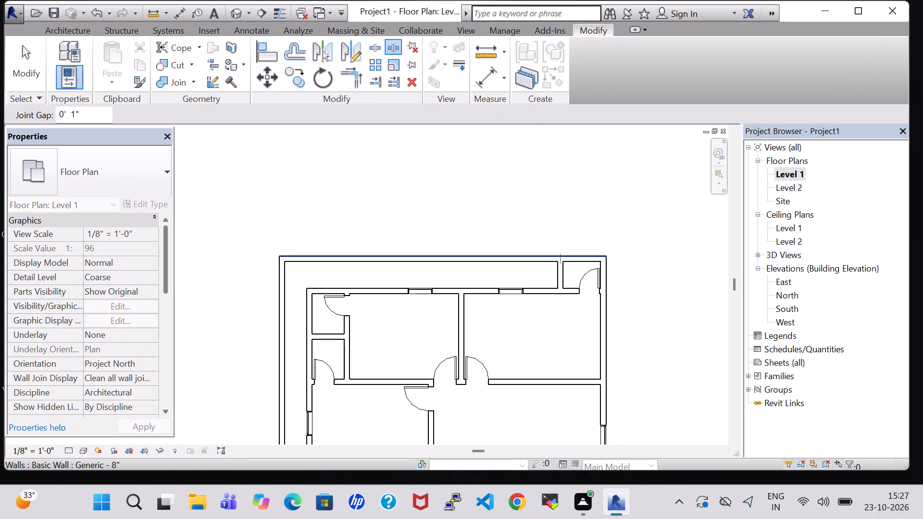
left_click(565, 258)
scroll(499, 237, "down", 7)
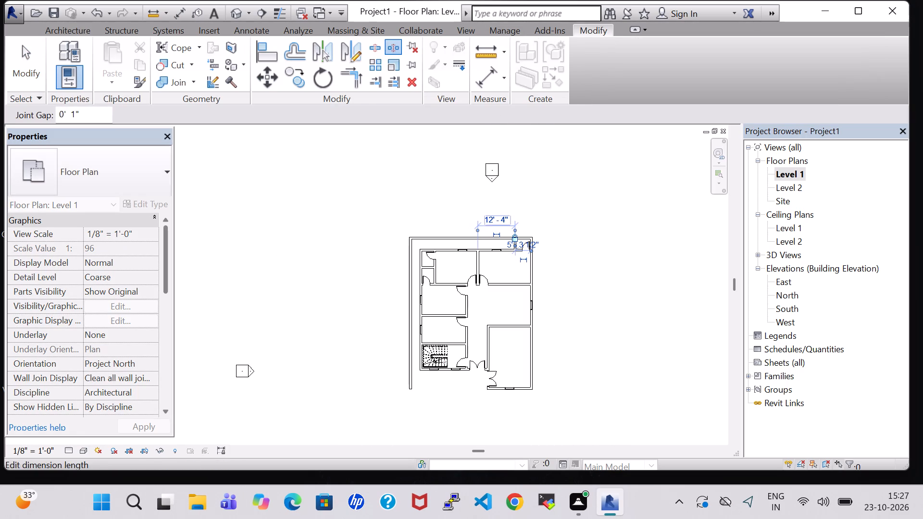
key("Escape")
key("Escape")
Set the unconnected height of the long northern outer wall segment to 5' 0".
left_click(464, 236)
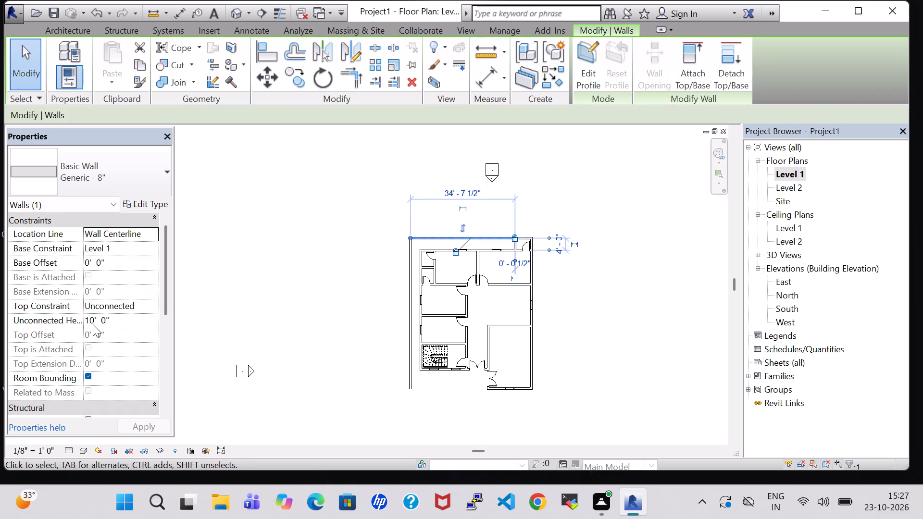
double_click(93, 324)
key("BackSpace")
key("BackSpace")
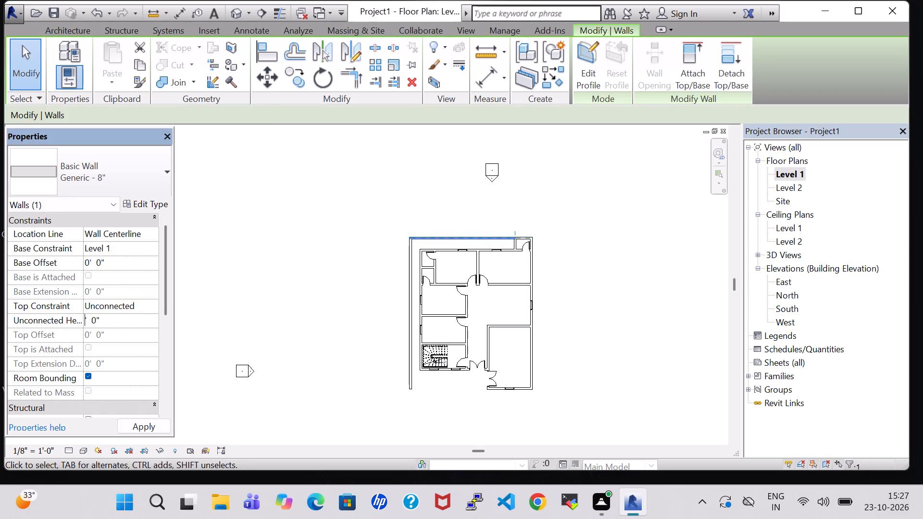
key("5")
left_click(155, 428)
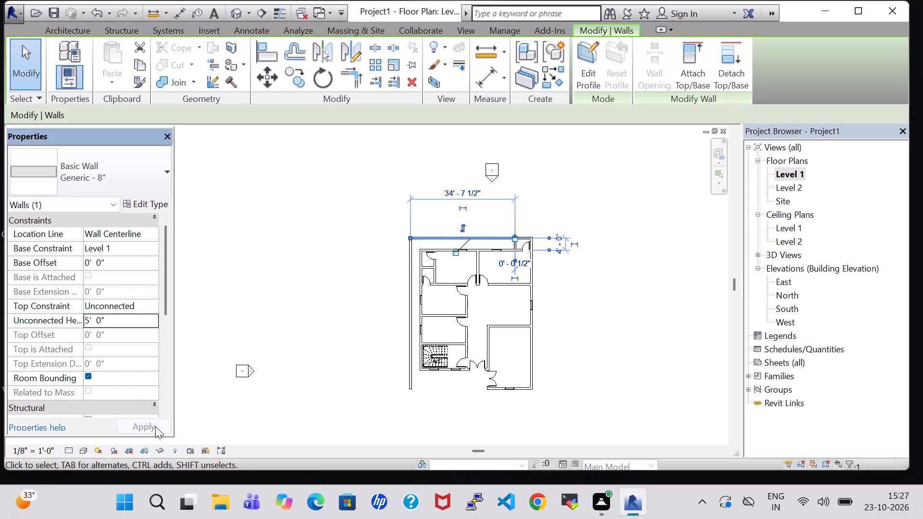
left_click(303, 365)
Set the unconnected height of the western outer boundary wall to 5' 0".
left_click(409, 310)
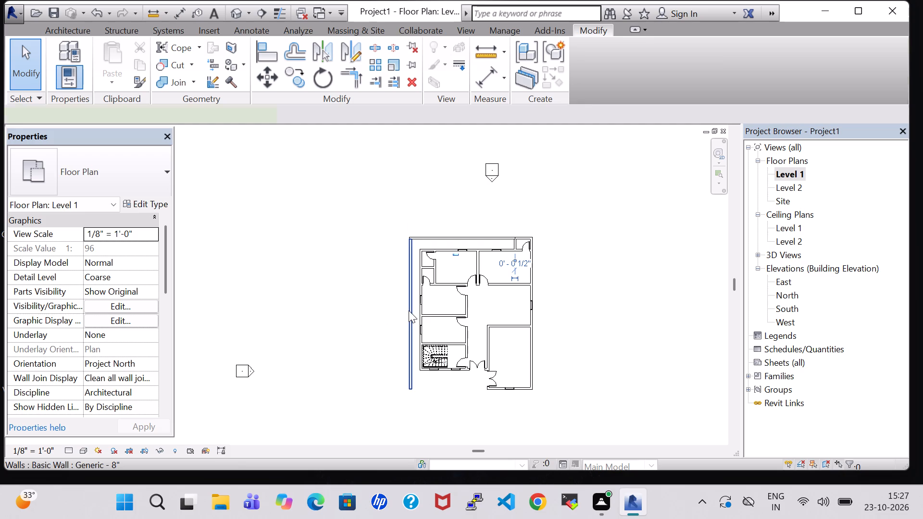
left_click(94, 324)
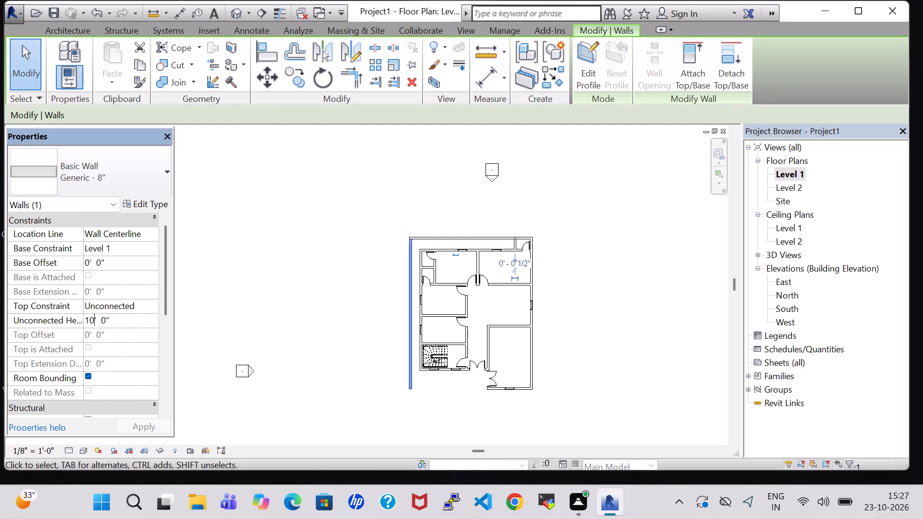
key("BackSpace")
key("BackSpace")
key("5")
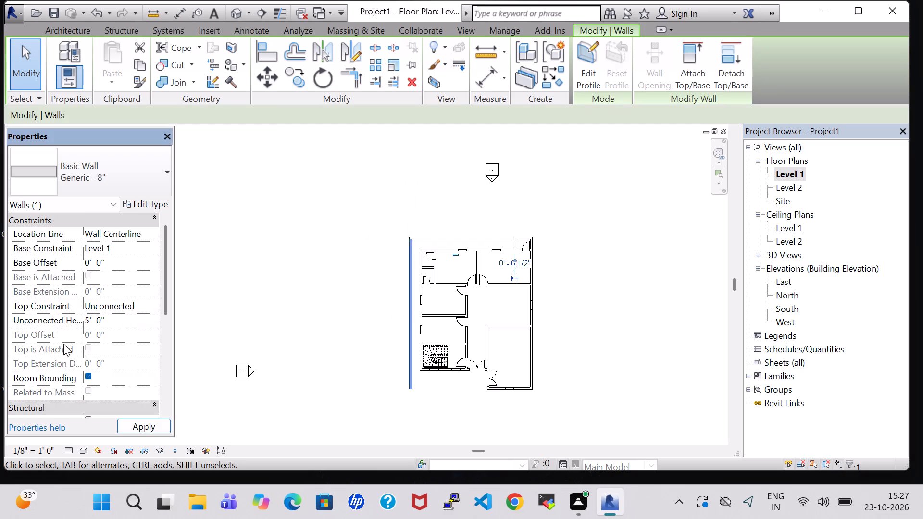
left_click(149, 425)
left_click(300, 332)
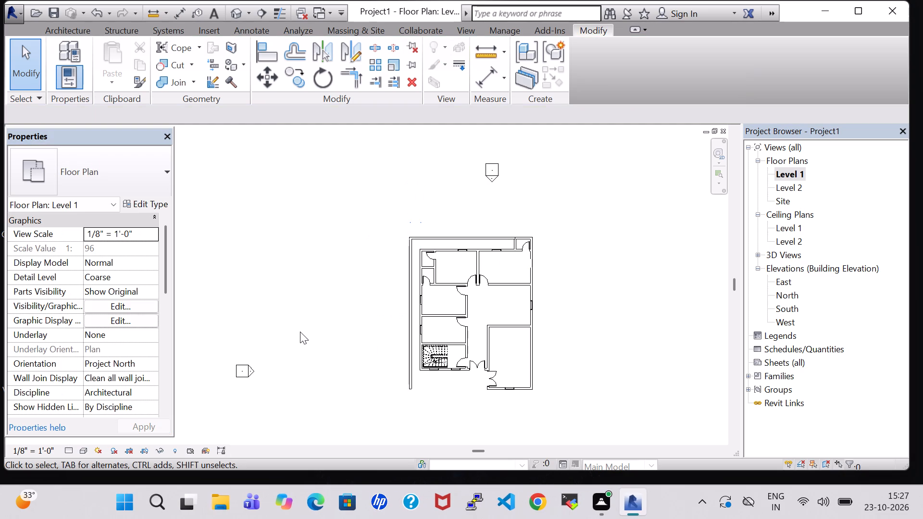
Nudge the short north wall segment of the small northeast room slightly west.
scroll(353, 334, "down", 1)
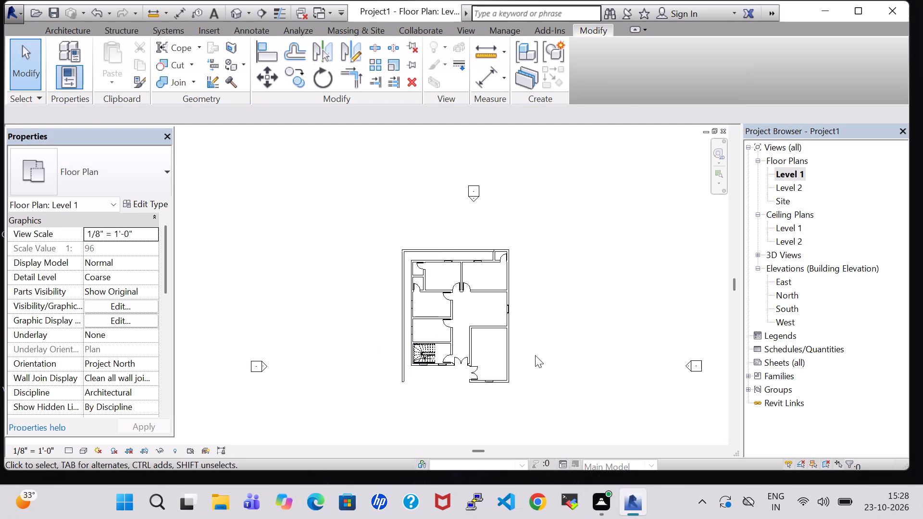
middle_click_drag(526, 360, 551, 311)
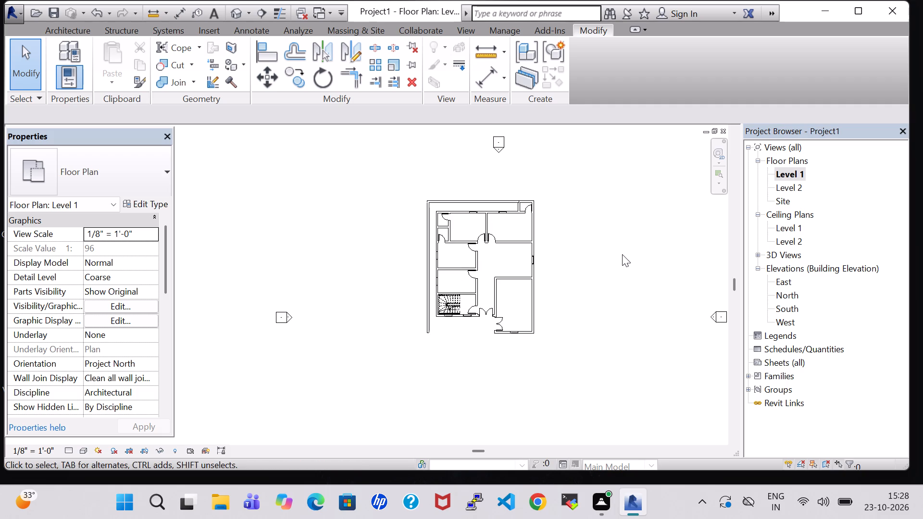
scroll(596, 259, "up", 4)
middle_click_drag(511, 250, 576, 274)
scroll(576, 274, "up", 3)
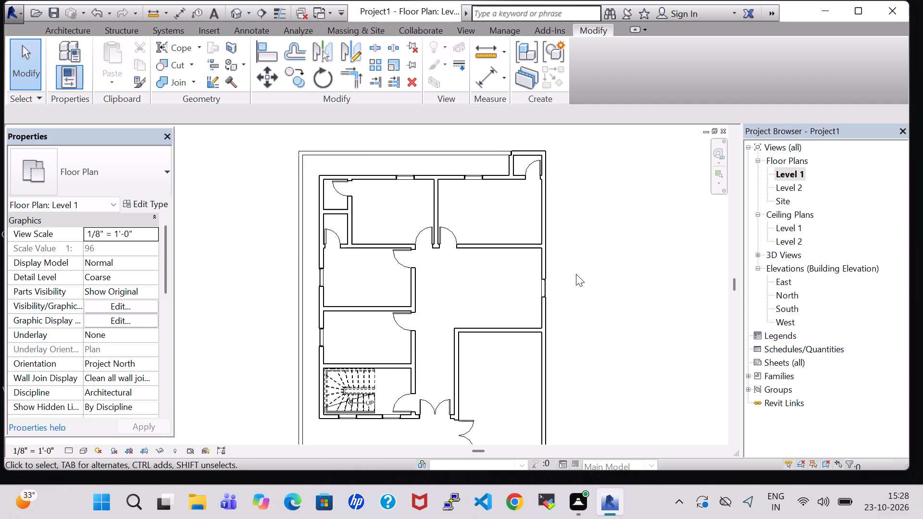
scroll(576, 274, "up", 1)
middle_click_drag(582, 247, 641, 317)
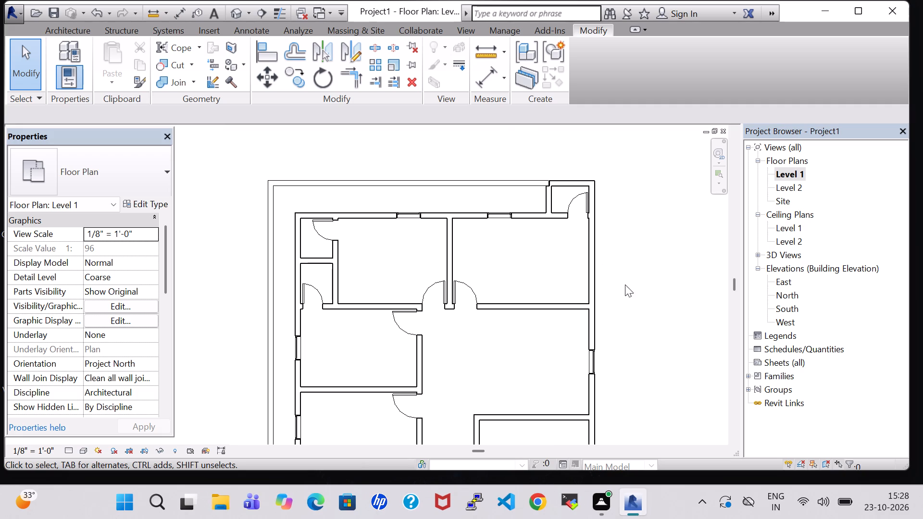
left_click(556, 184)
key("Left")
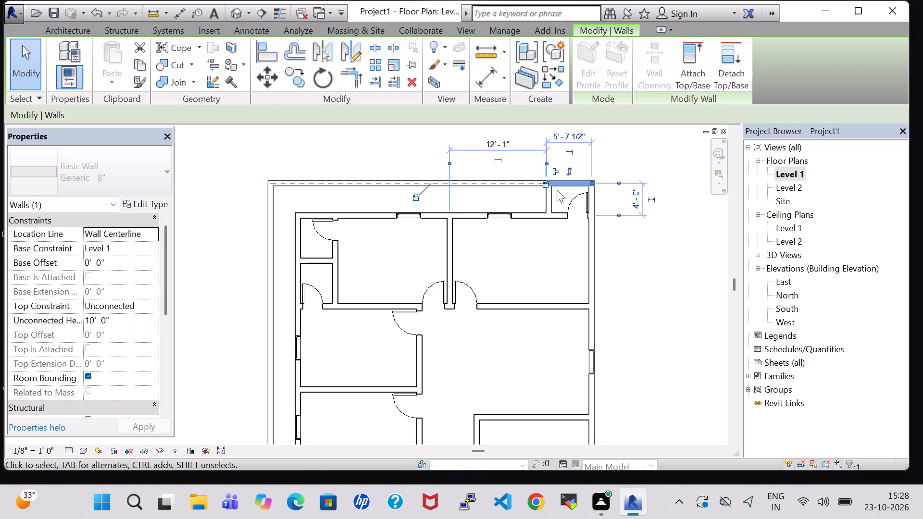
left_click(632, 241)
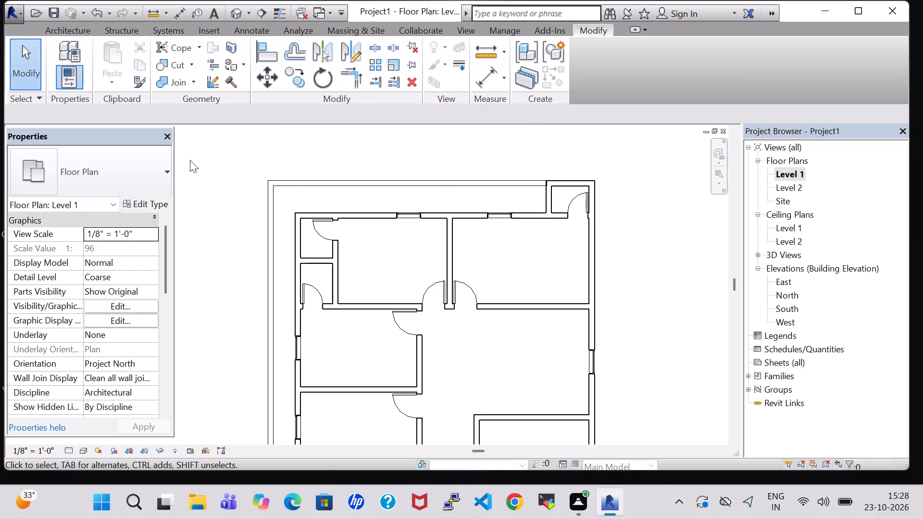
Load the Toilet-Domestic-3D family from the US Imperial architectural plumbing fixtures, Water Closets folder.
left_click(66, 35)
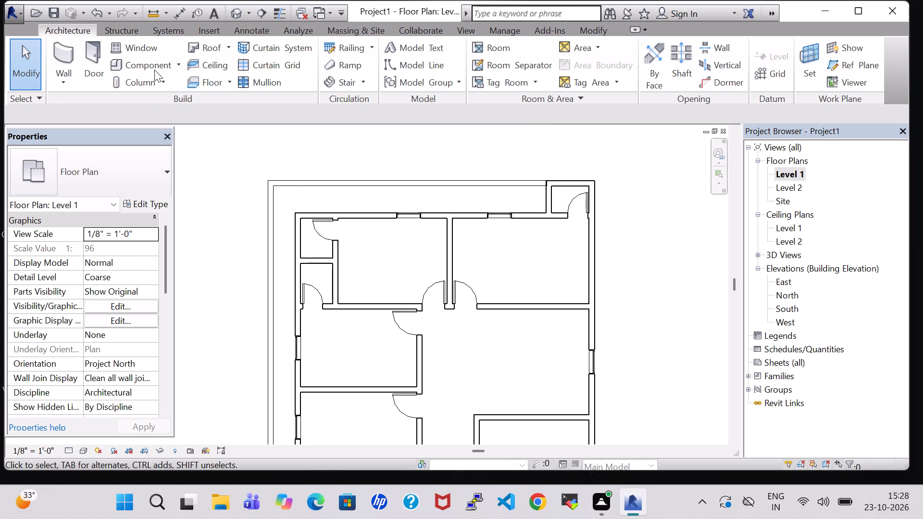
left_click(144, 65)
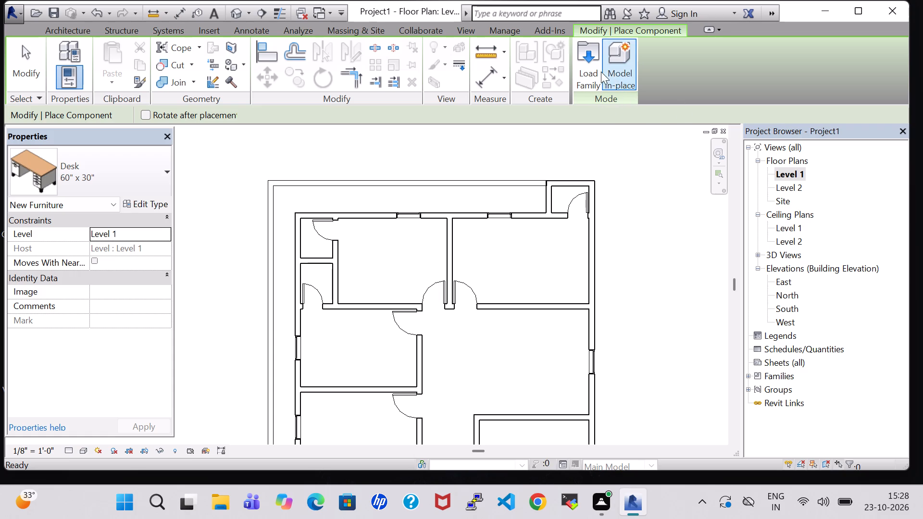
left_click(598, 70)
left_click(537, 337)
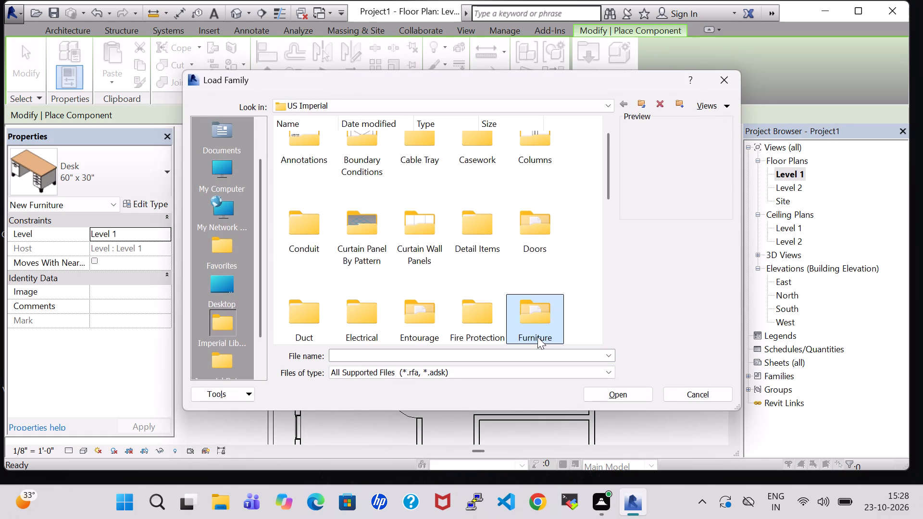
key("p")
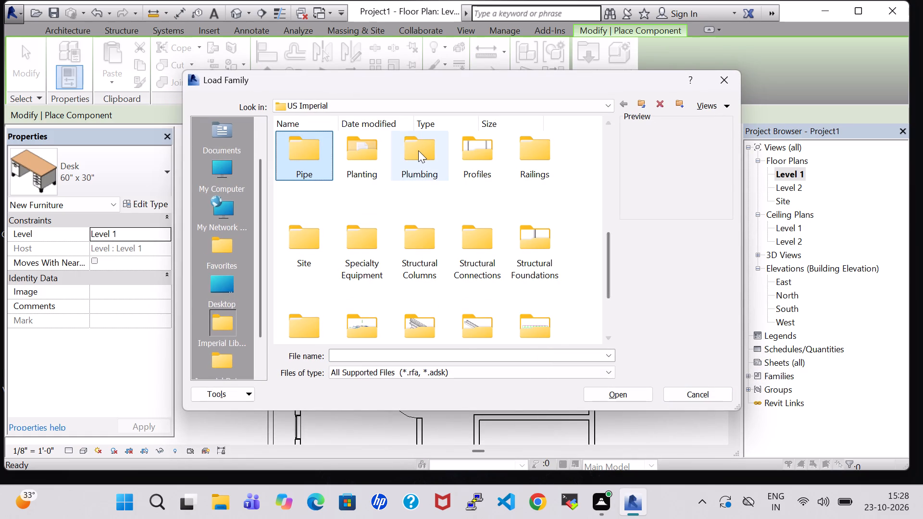
double_click(418, 150)
left_click(370, 158)
left_click(281, 143)
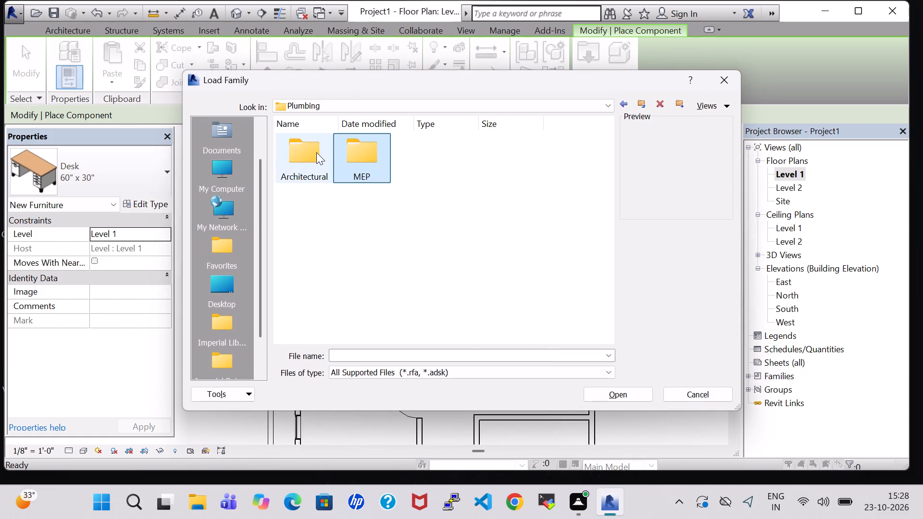
left_click(316, 152)
double_click(314, 152)
double_click(354, 165)
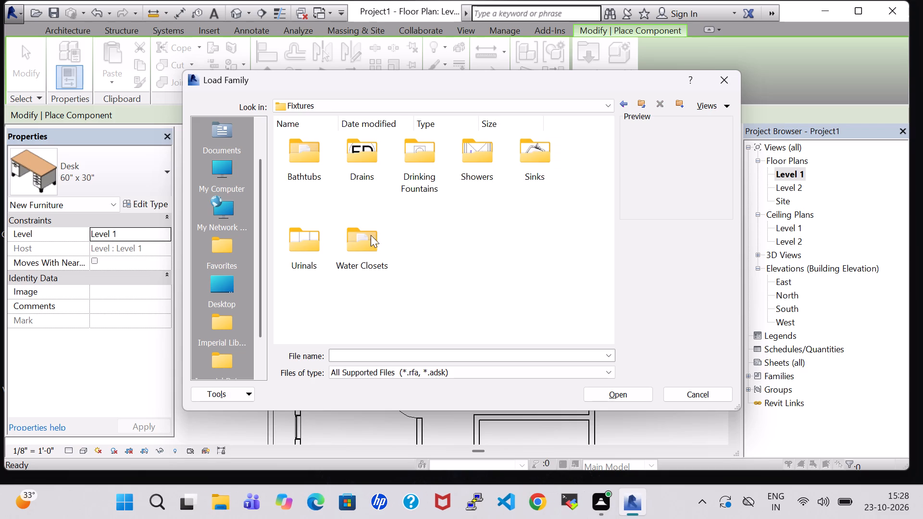
double_click(370, 236)
left_click(480, 167)
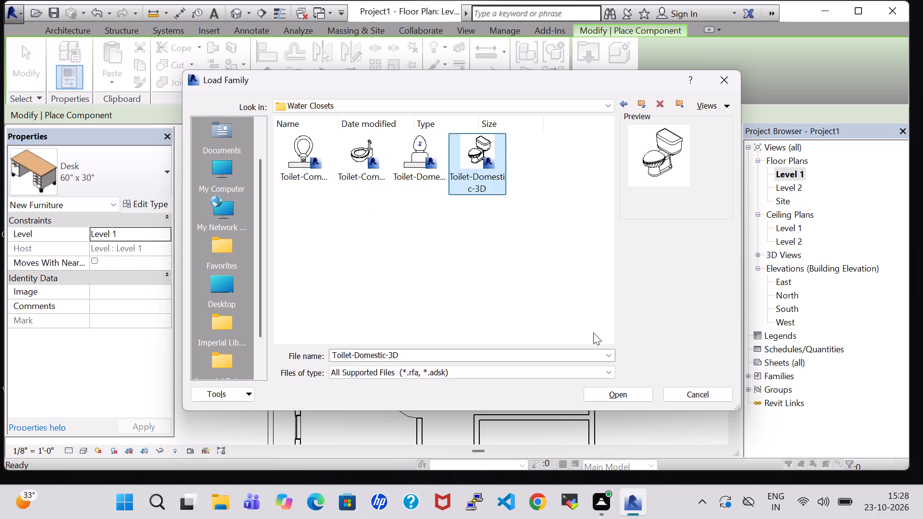
left_click(635, 392)
Place the toilet in the southwest corner of the northwest bathroom, backed against the west wall and facing east.
scroll(320, 263, "up", 3)
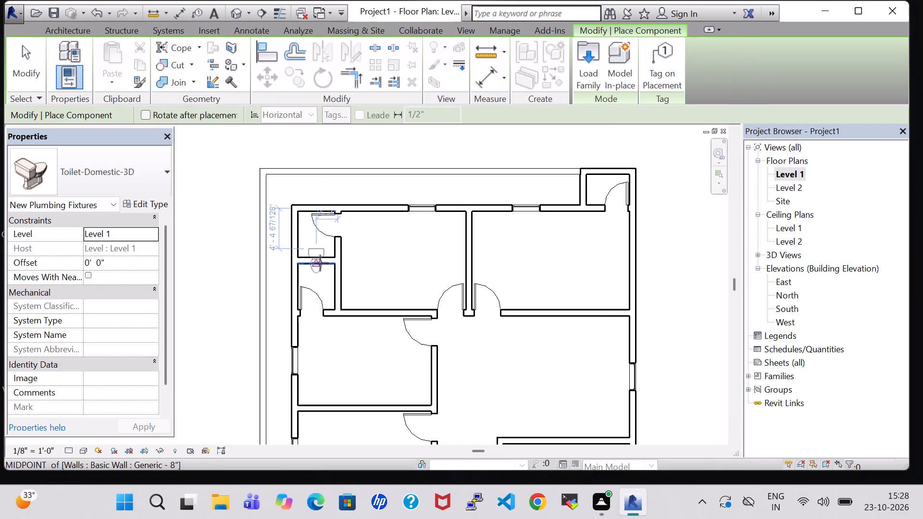
scroll(320, 263, "up", 5)
key("space")
key("space")
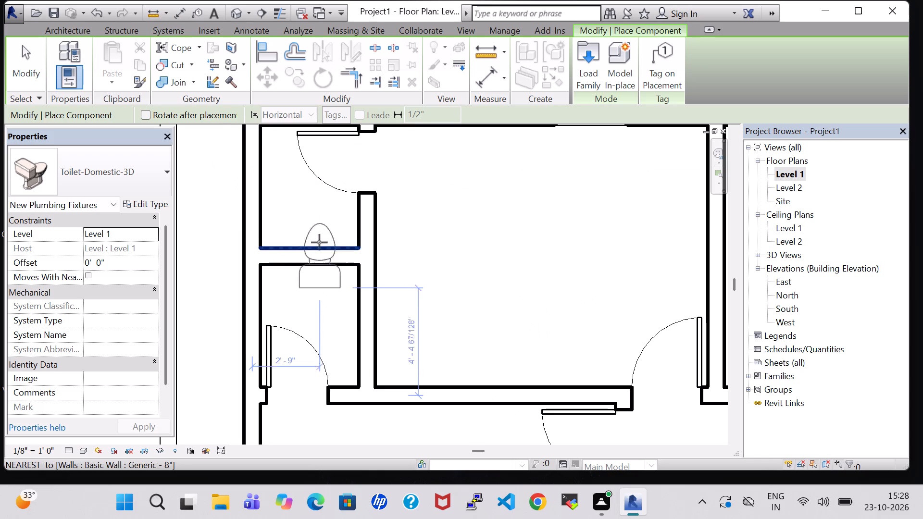
key("space")
key("space")
key("space")
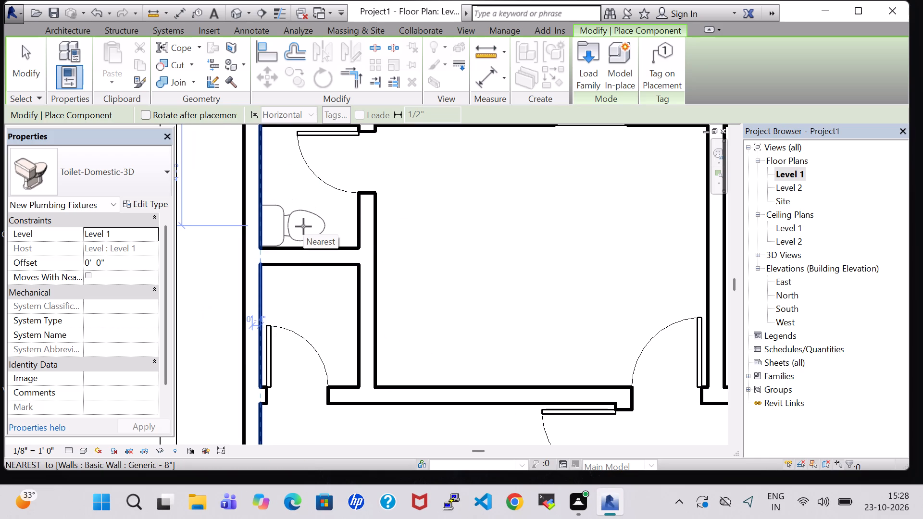
double_click(303, 226)
key("Escape")
key("Escape")
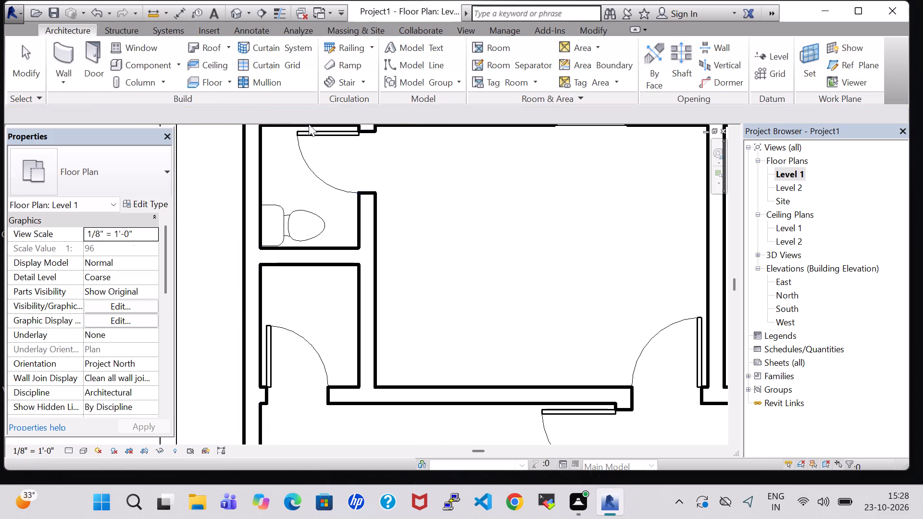
Load the Sink Vanity-Square family from the US Imperial architectural plumbing fixtures, Sinks folder.
left_click(152, 65)
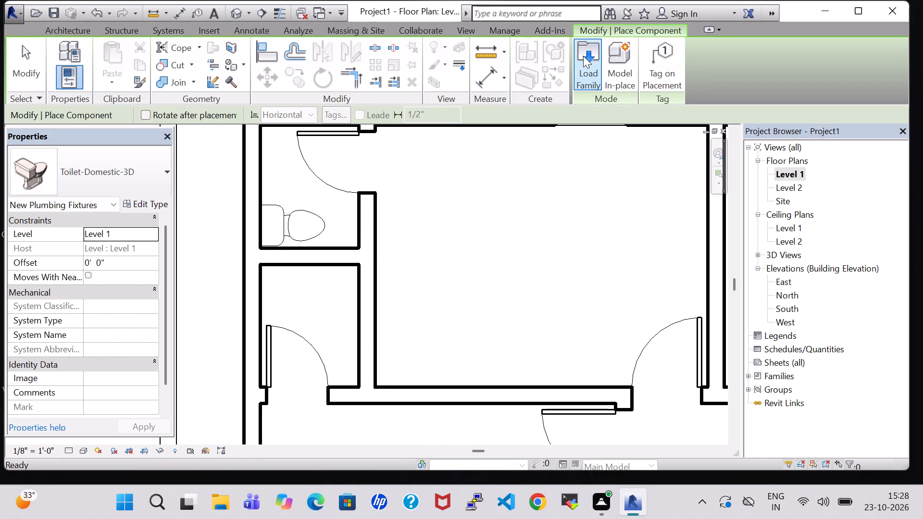
left_click(583, 56)
left_click(540, 325)
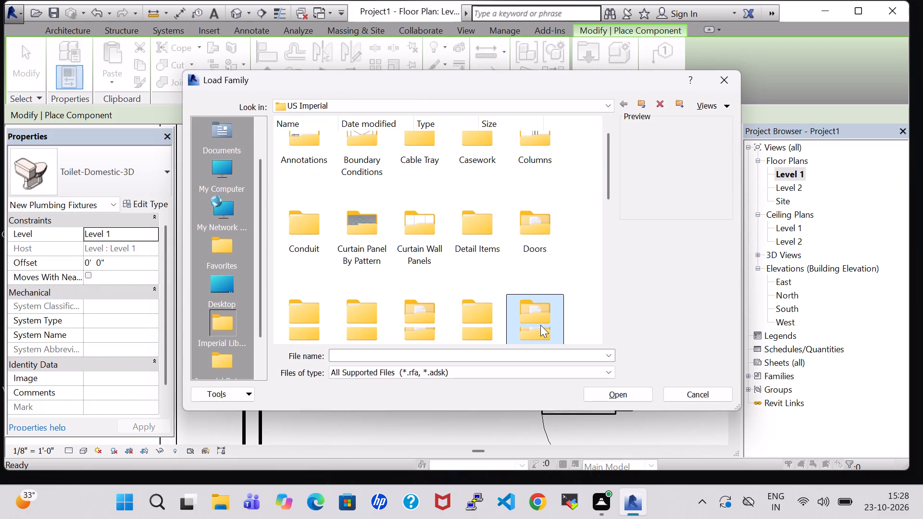
key("p")
double_click(424, 160)
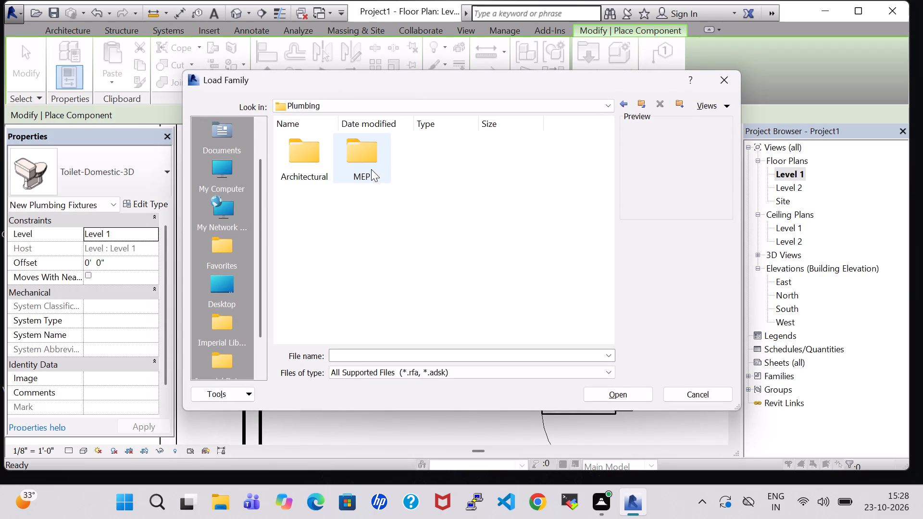
double_click(320, 167)
double_click(355, 168)
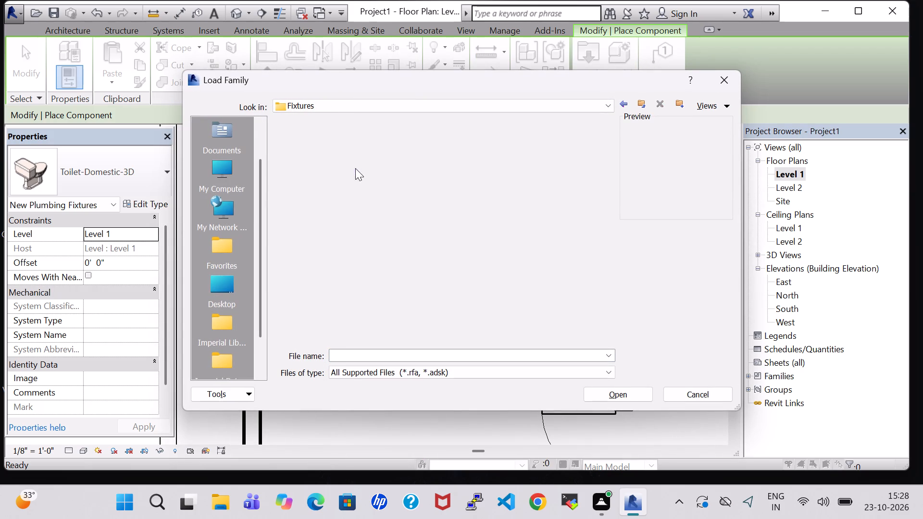
double_click(526, 156)
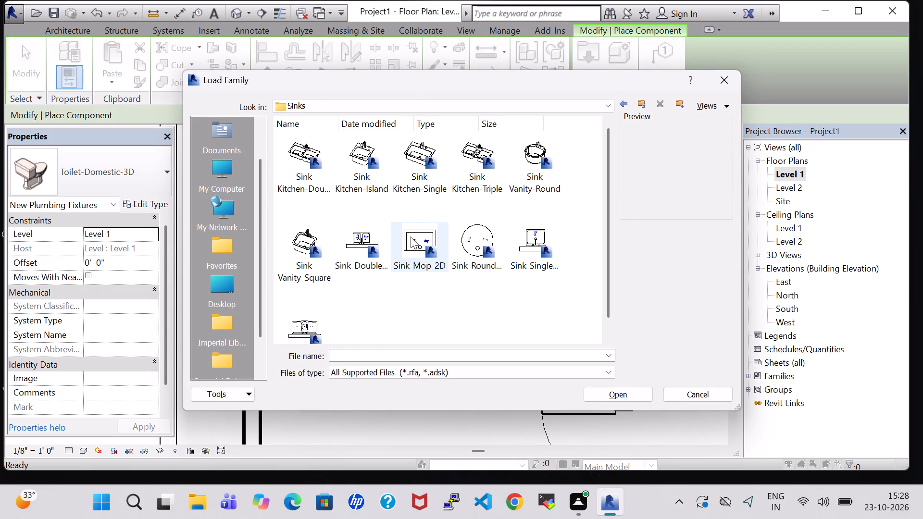
left_click(313, 231)
left_click(642, 388)
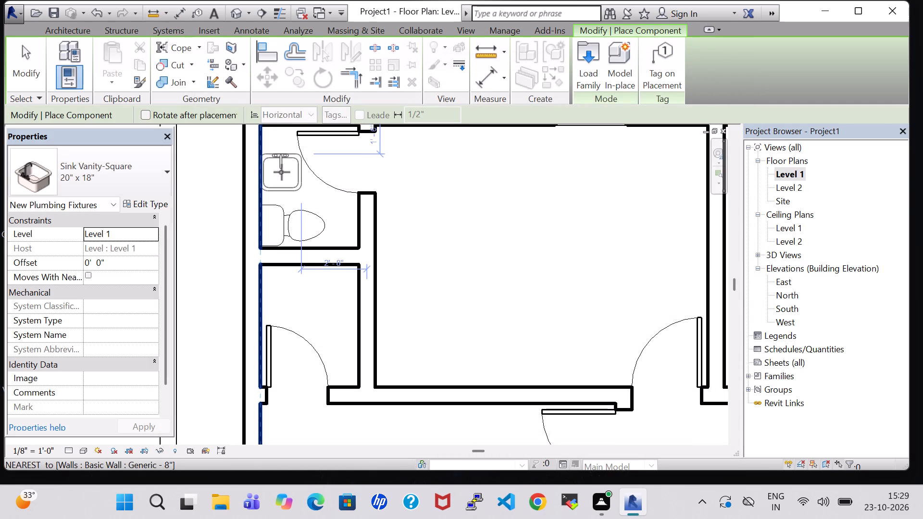
Place the 20" x 18" vanity sink north of the toilet, rotated so its faucet backs onto the west wall.
key("space")
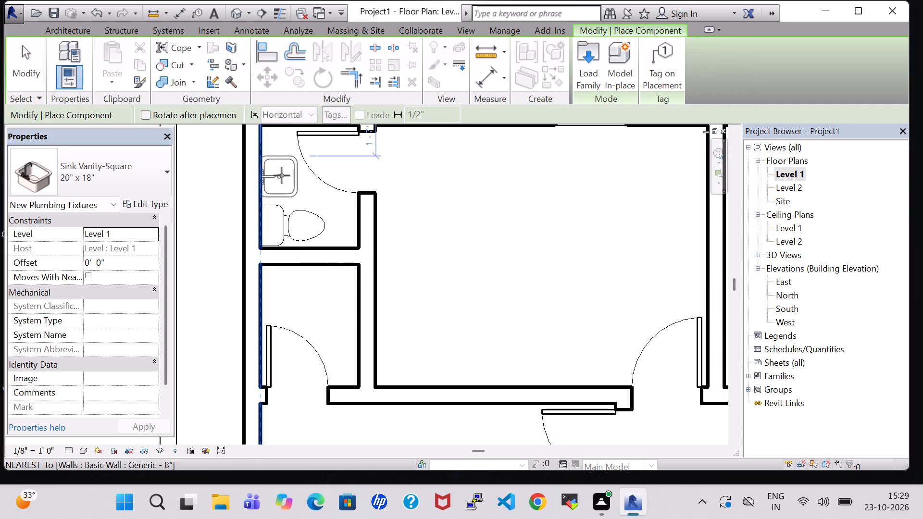
left_click(281, 166)
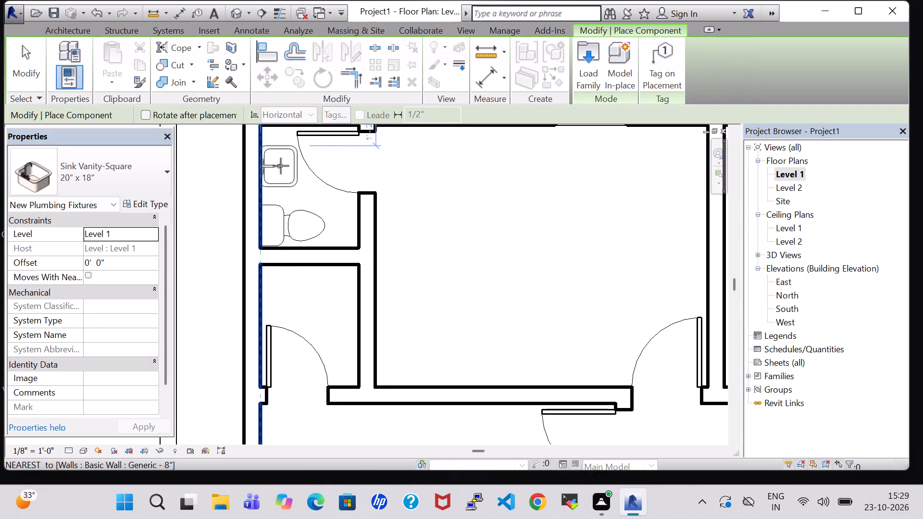
key("Escape")
key("Escape")
Open the 3D view and examine the toilet and sink in the northwest bathroom from above.
scroll(417, 183, "down", 1)
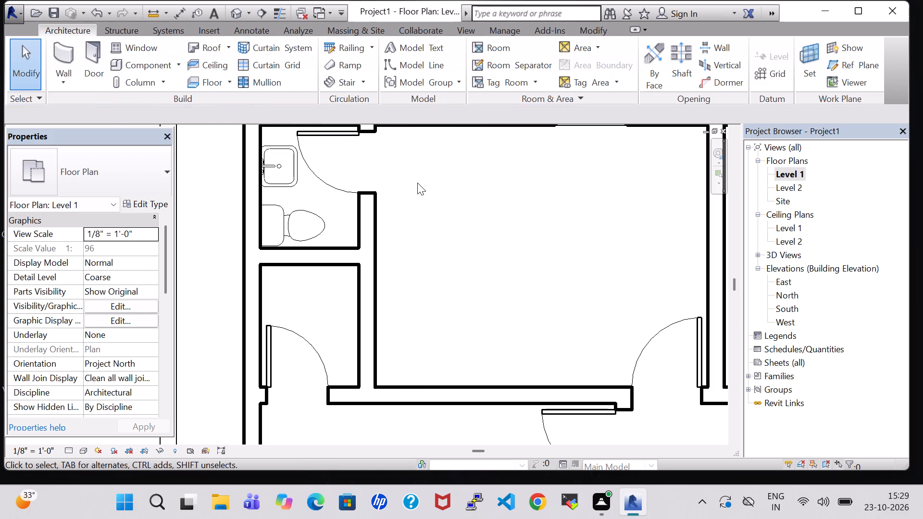
scroll(417, 183, "down", 2)
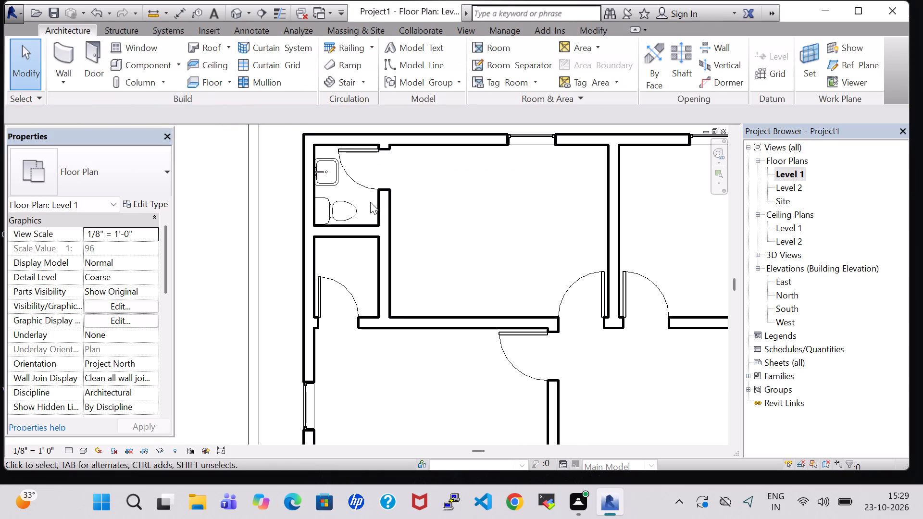
left_click(237, 12)
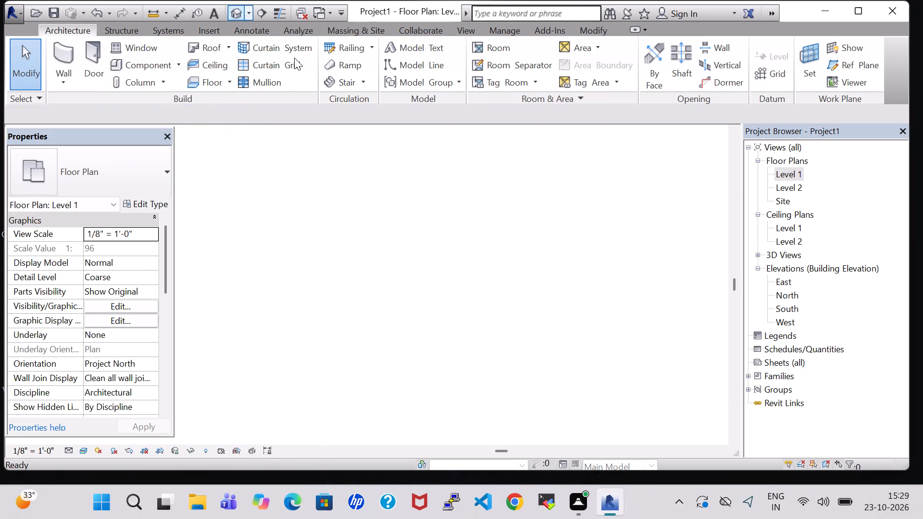
middle_click_drag(400, 158, 421, 234, "shift")
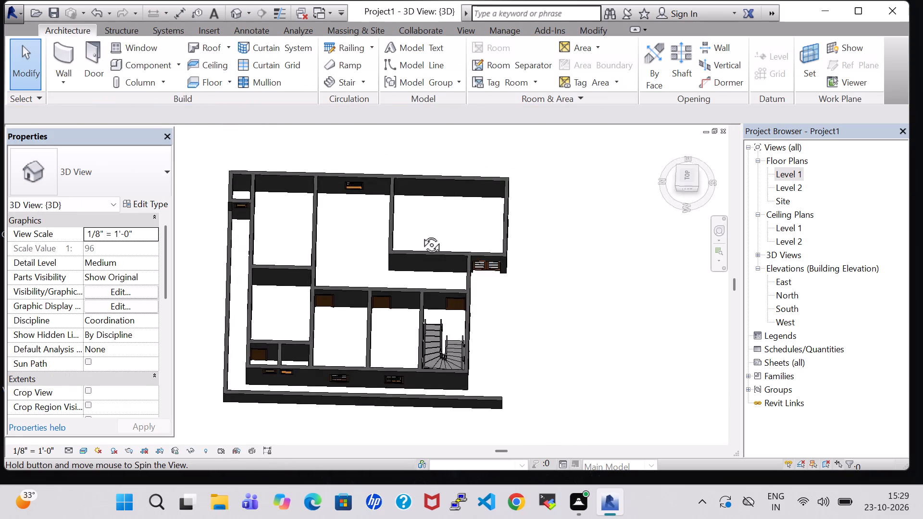
middle_click_drag(421, 234, 408, 317, "shift")
scroll(381, 316, "up", 6)
middle_click_drag(271, 361, 517, 265)
middle_click_drag(502, 287, 513, 249, "shift")
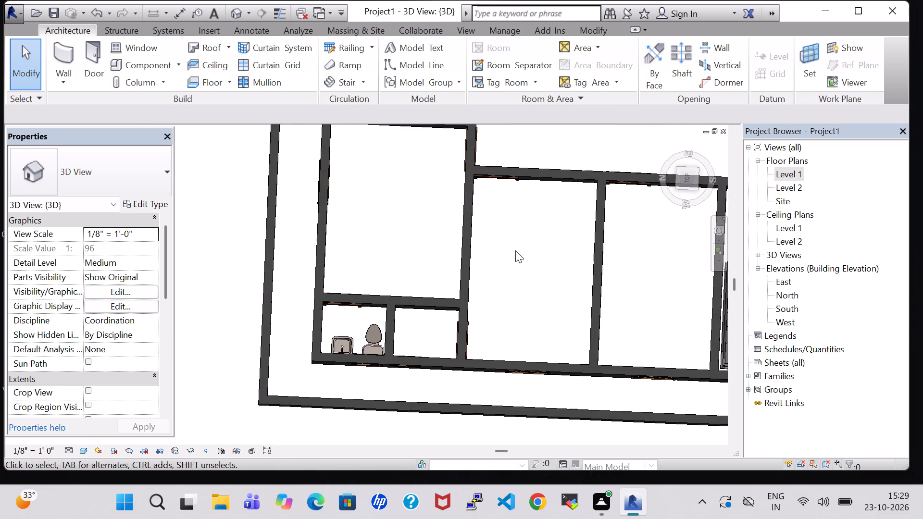
Load the Floor Drain - Round family from the US Imperial MEP plumbing fixtures, Drains folder.
left_click(149, 67)
left_click(576, 74)
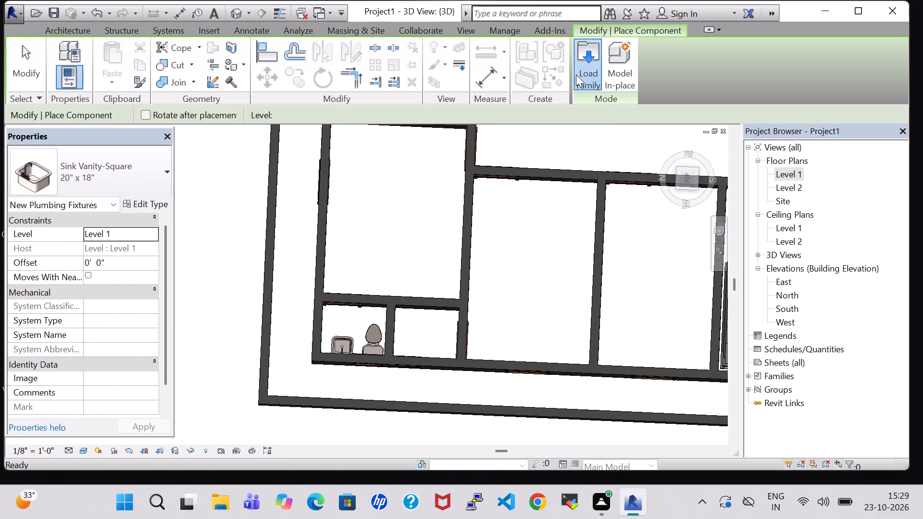
left_click(525, 255)
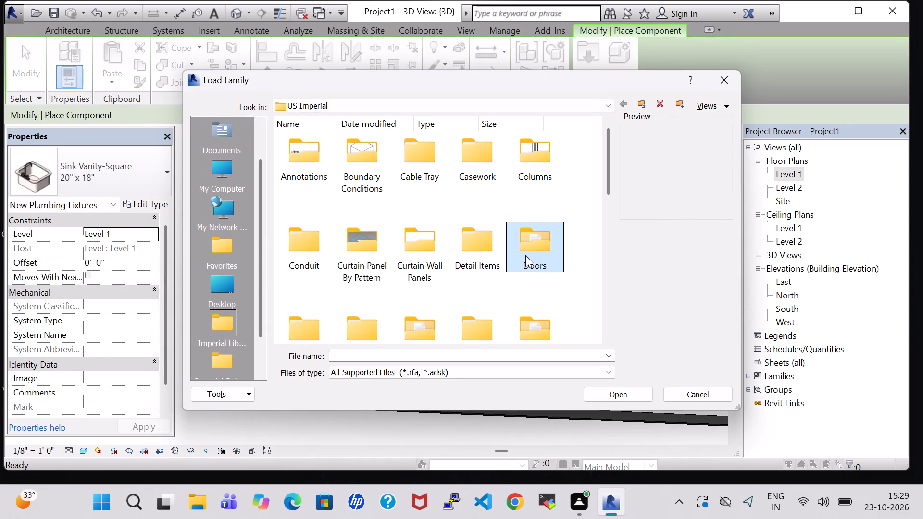
key("p")
double_click(426, 170)
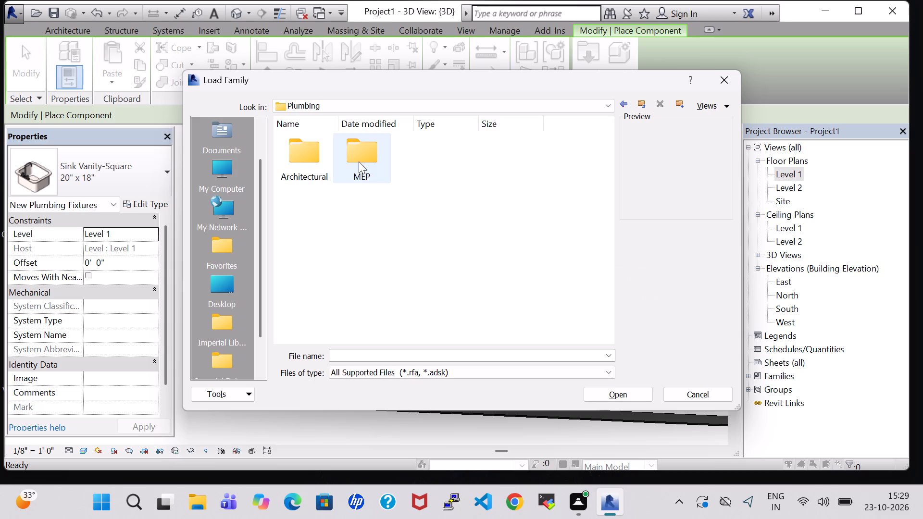
triple_click(359, 161)
double_click(359, 161)
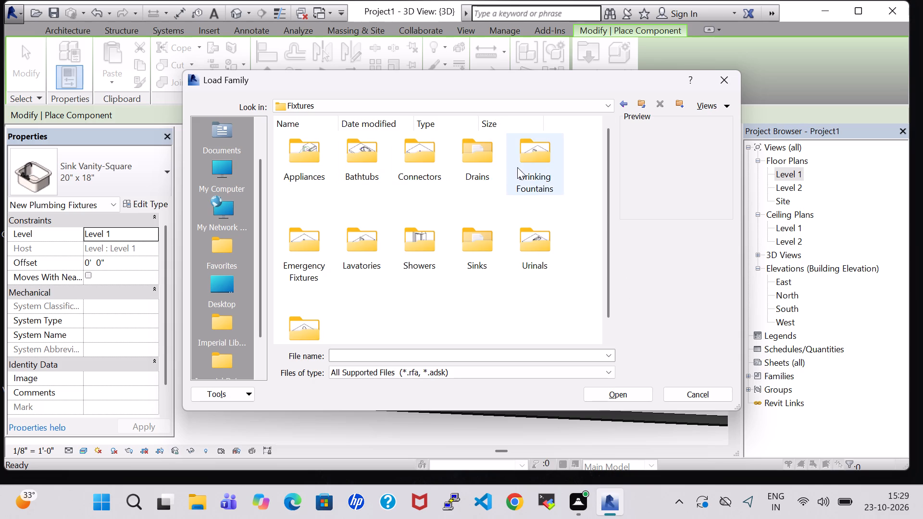
double_click(485, 165)
left_click(313, 150)
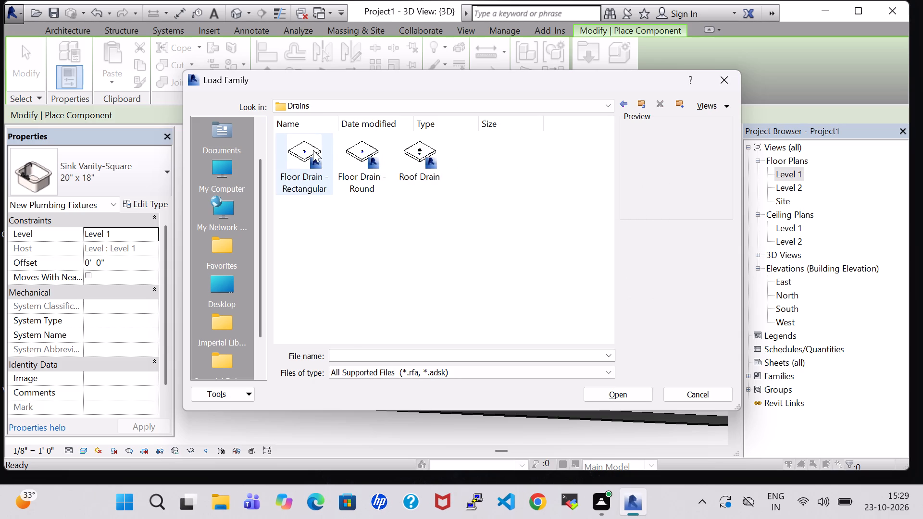
left_click(368, 171)
left_click(599, 390)
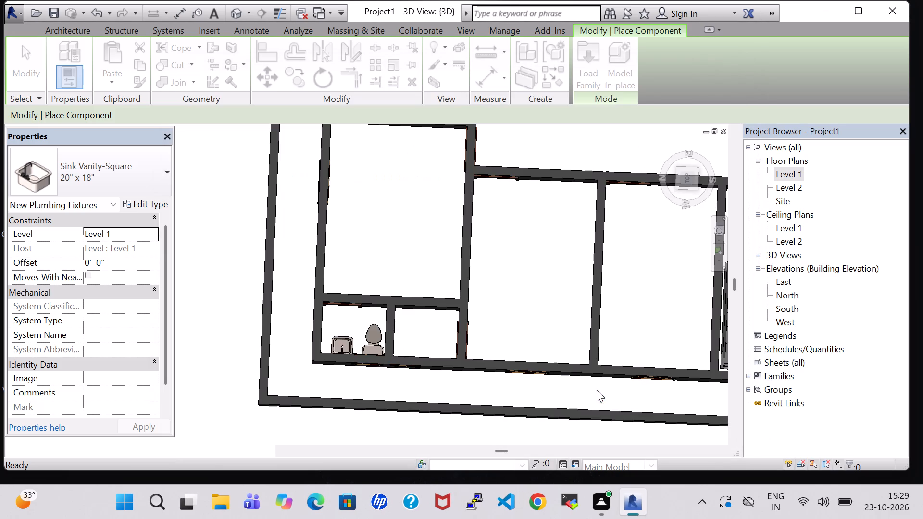
Place the 5" strainer, 2" round floor drain on the Level 1 work plane, about 4' 0" from the bathroom's north wall and 11" from its east wall.
left_click(695, 79)
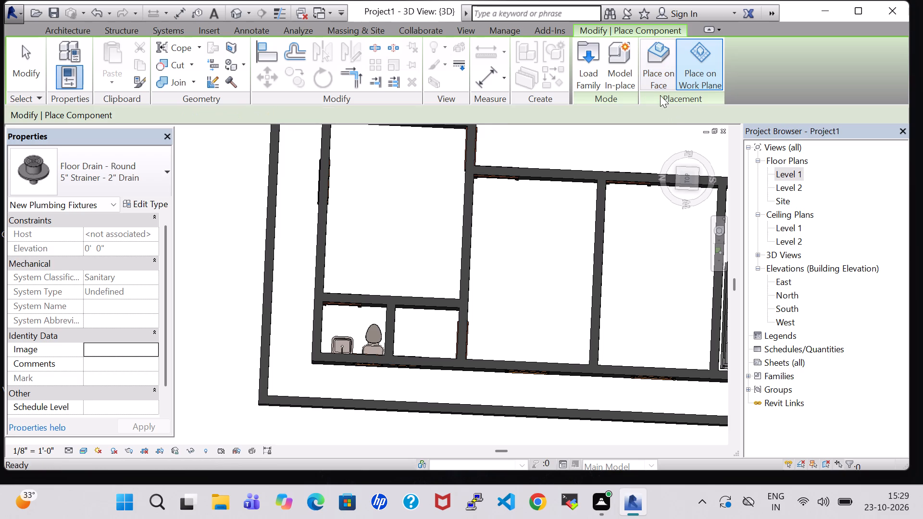
scroll(364, 308, "up", 6)
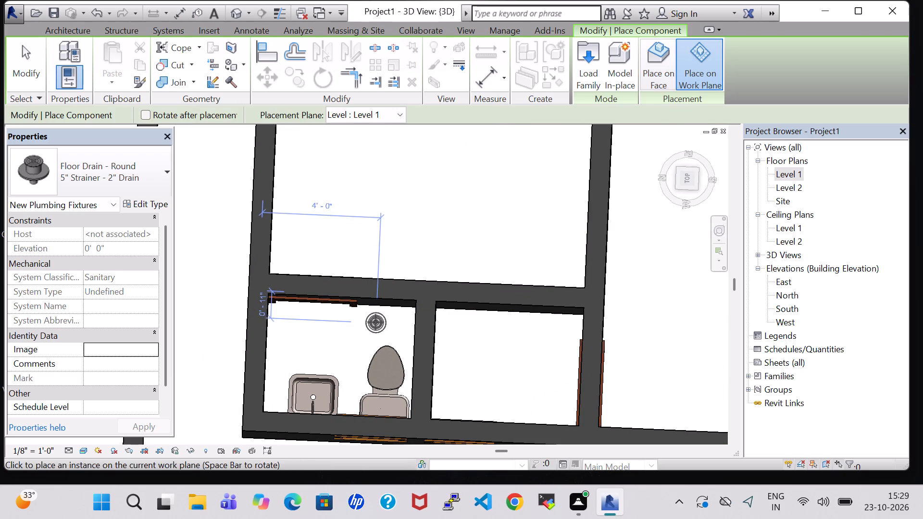
left_click(377, 321)
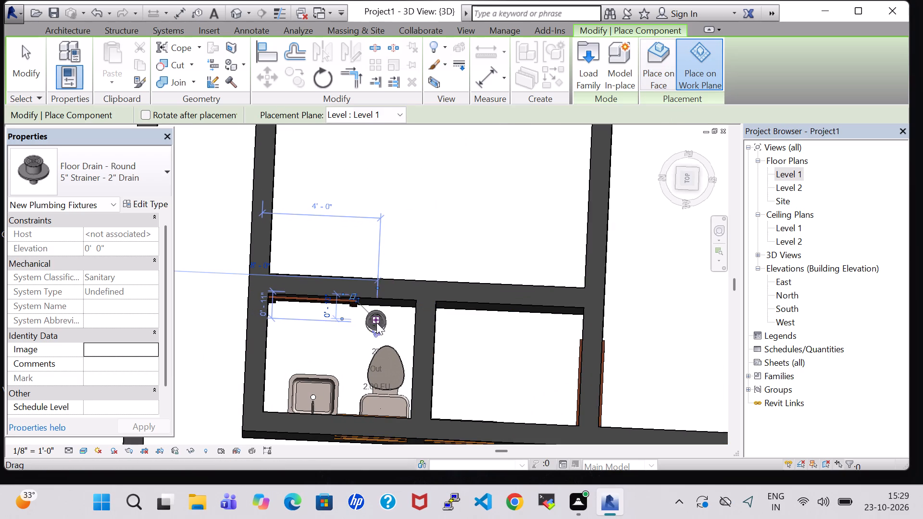
key("Escape")
key("Escape")
Place two more 5" strainer, 2" round floor drains on the Level 1 work plane, near the west wall of the southern bathroom.
scroll(394, 259, "down", 1)
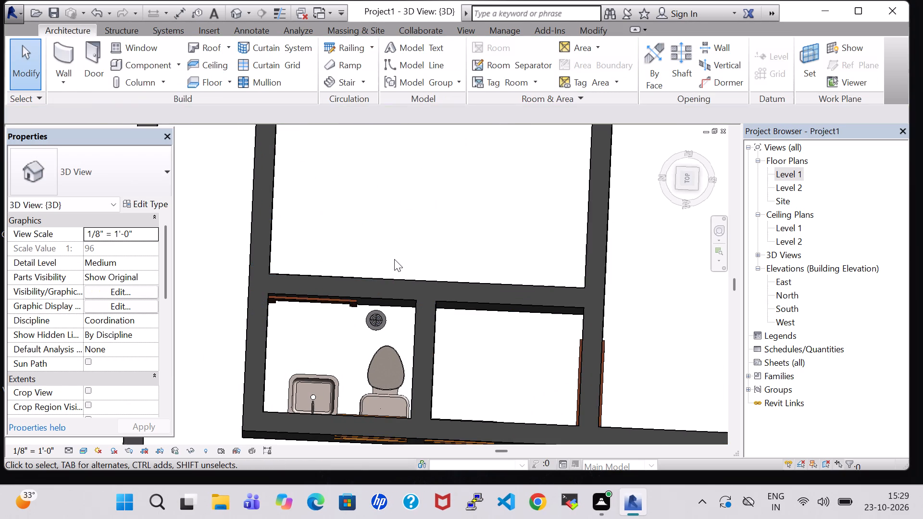
scroll(394, 259, "down", 2)
left_click(386, 303)
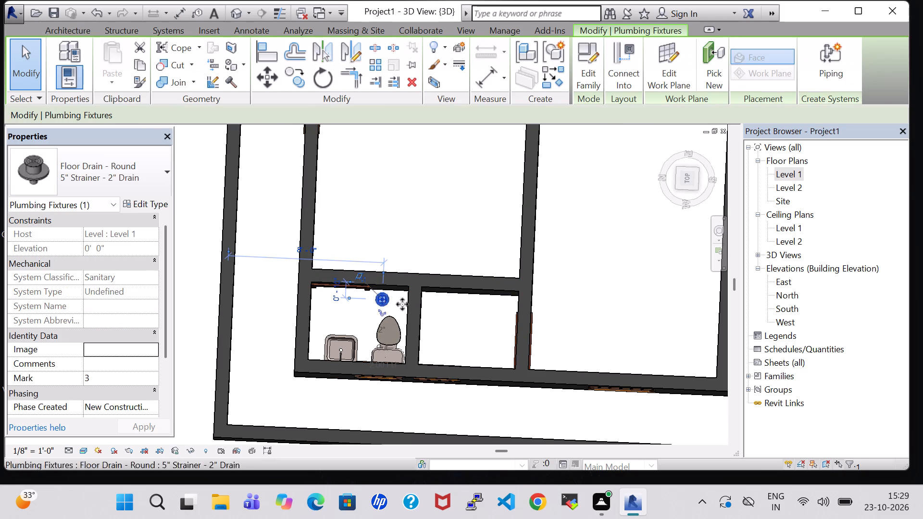
left_click(443, 325)
left_click(382, 303)
right_click(382, 303)
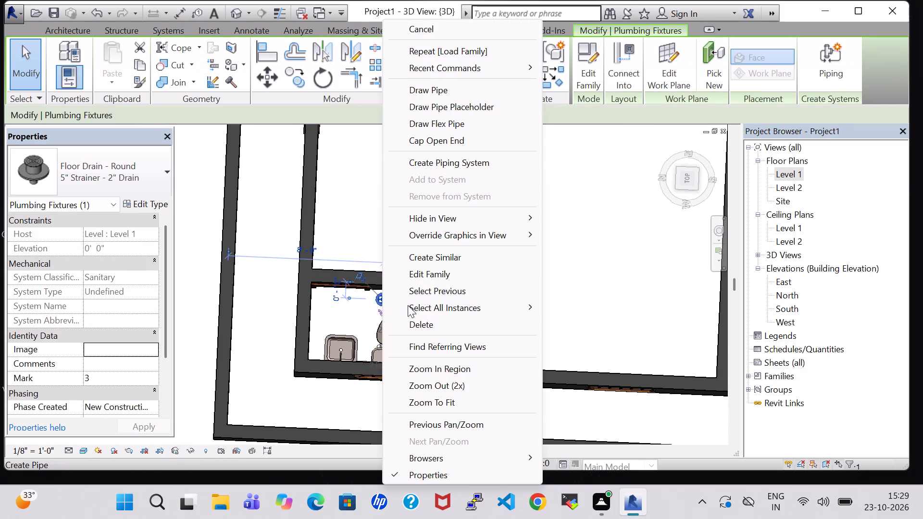
left_click(446, 259)
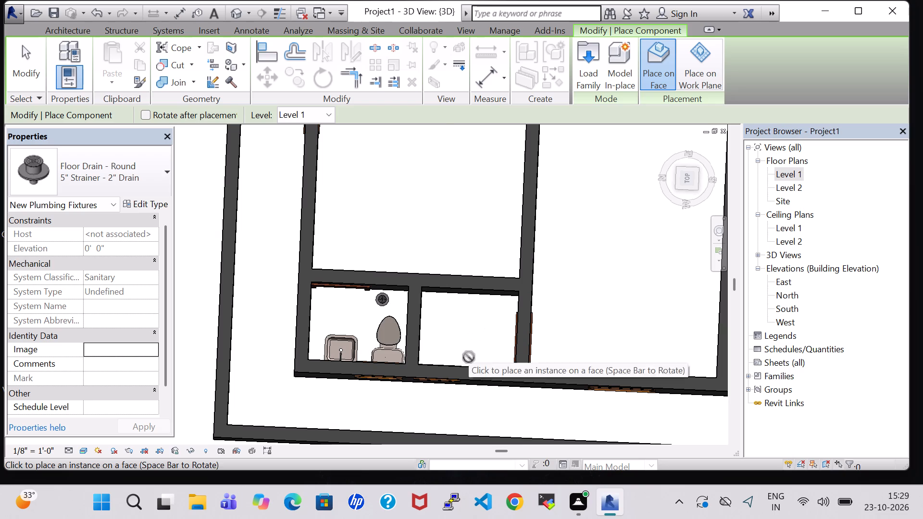
left_click(692, 83)
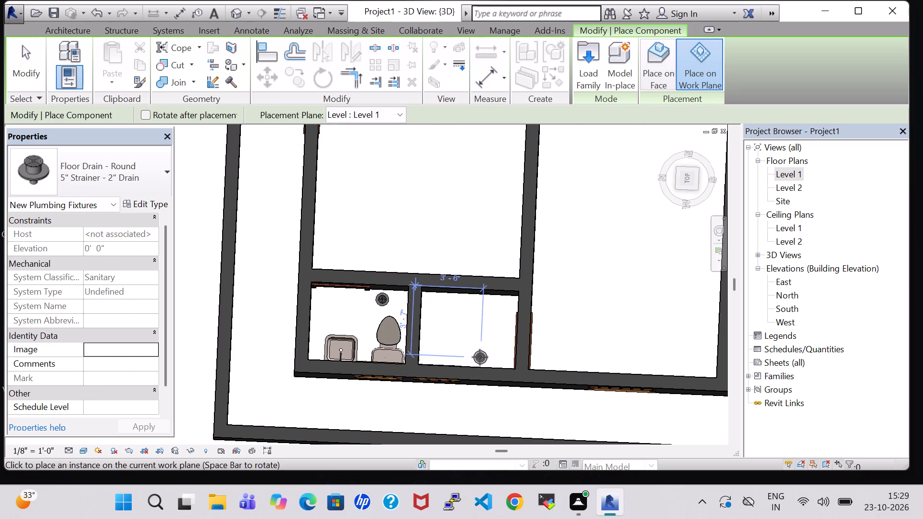
left_click(480, 357)
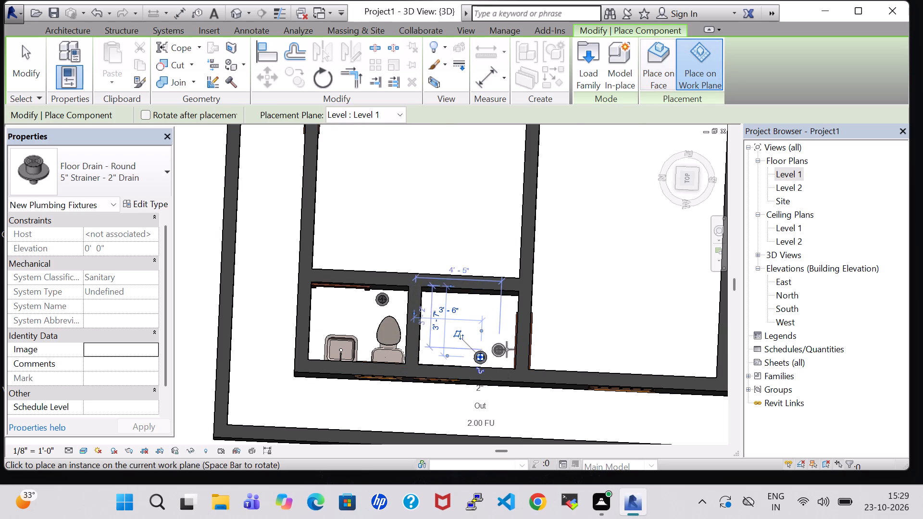
left_click(507, 349)
key("Escape")
key("Escape")
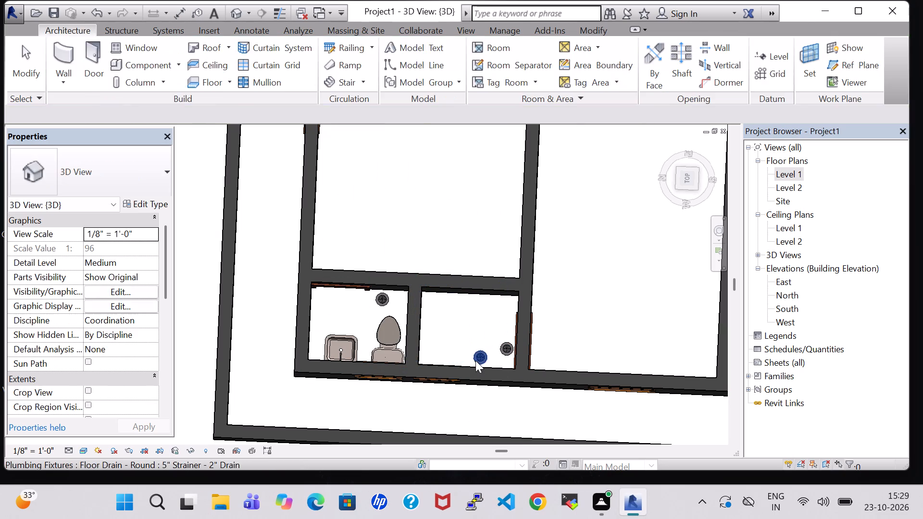
Delete the floor drain closest to the west wall in the southern bathroom, keeping the one nearer the door.
left_click(475, 360)
key("Delete")
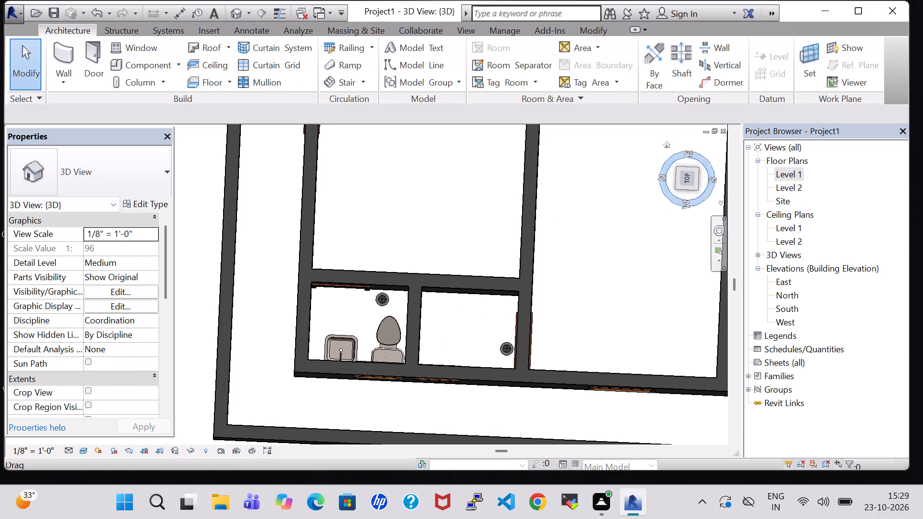
In the Level 1 plan, place a matching Toilet-Domestic-3D in the southern bathroom, tank against the east wall, about 4' 4" from the south wall.
double_click(789, 179)
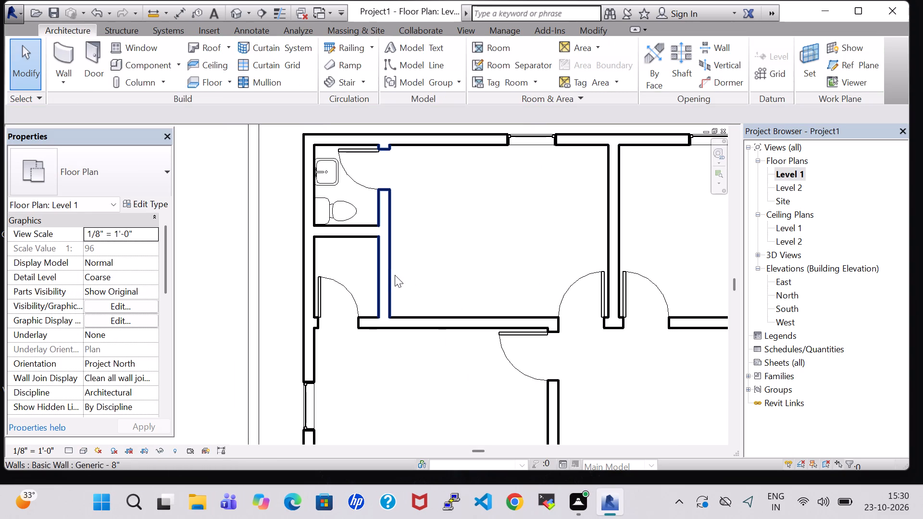
left_click(330, 212)
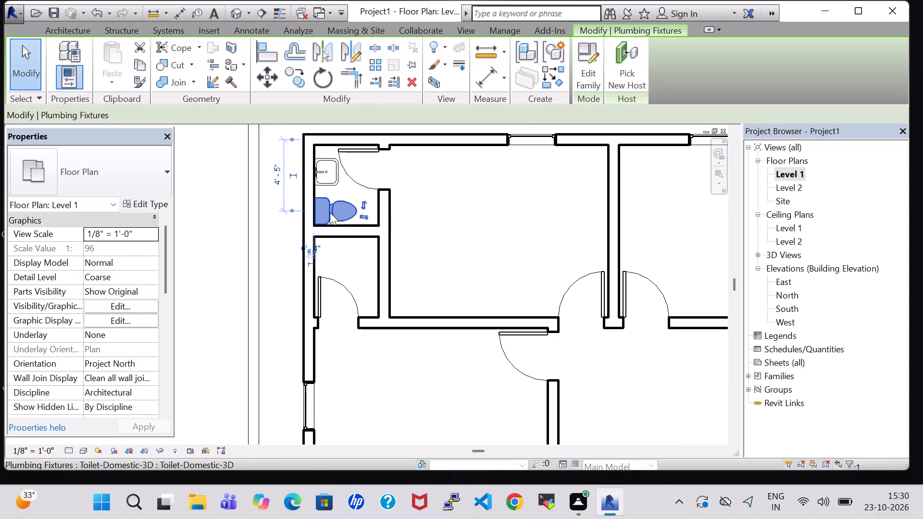
right_click(330, 212)
left_click(395, 256)
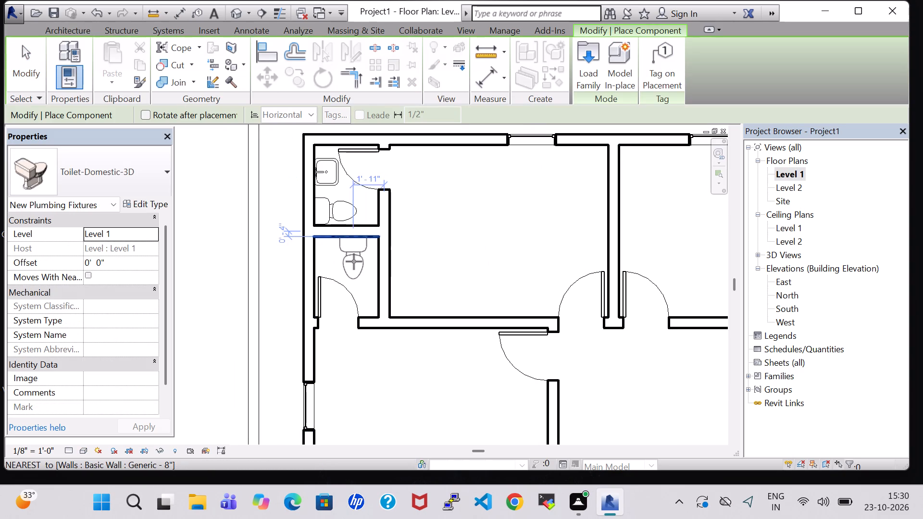
key("space")
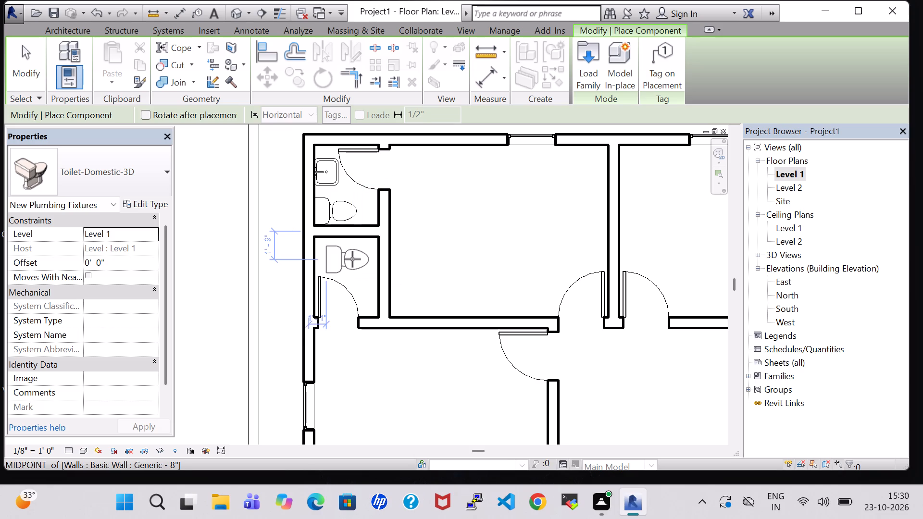
key("space")
key("space")
scroll(352, 255, "up", 2)
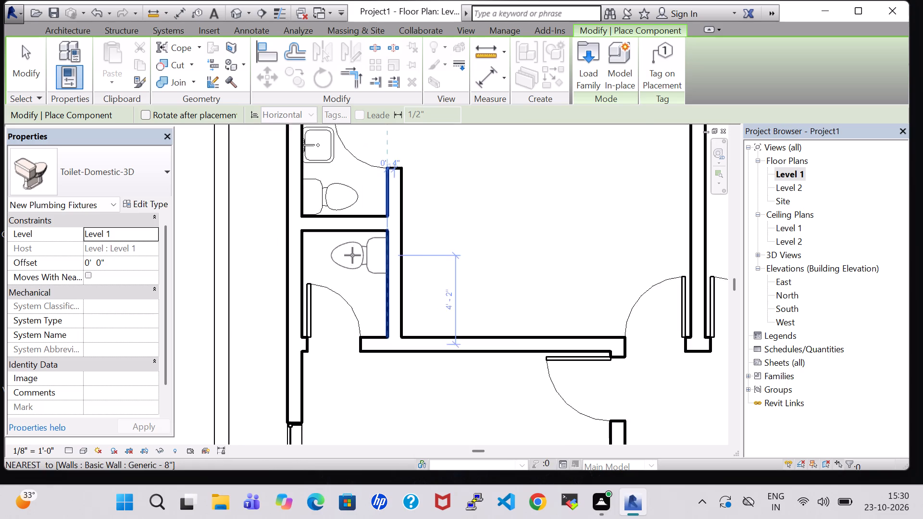
scroll(352, 255, "up", 3)
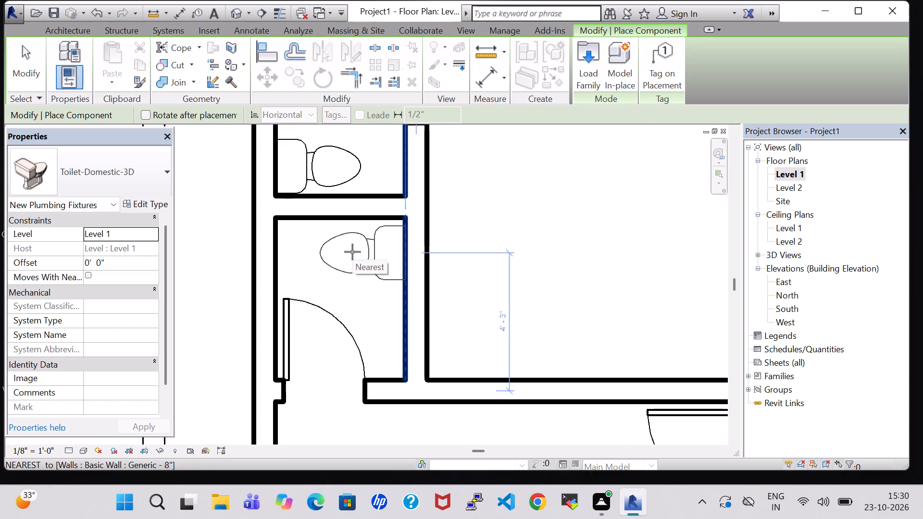
scroll(352, 251, "up", 1)
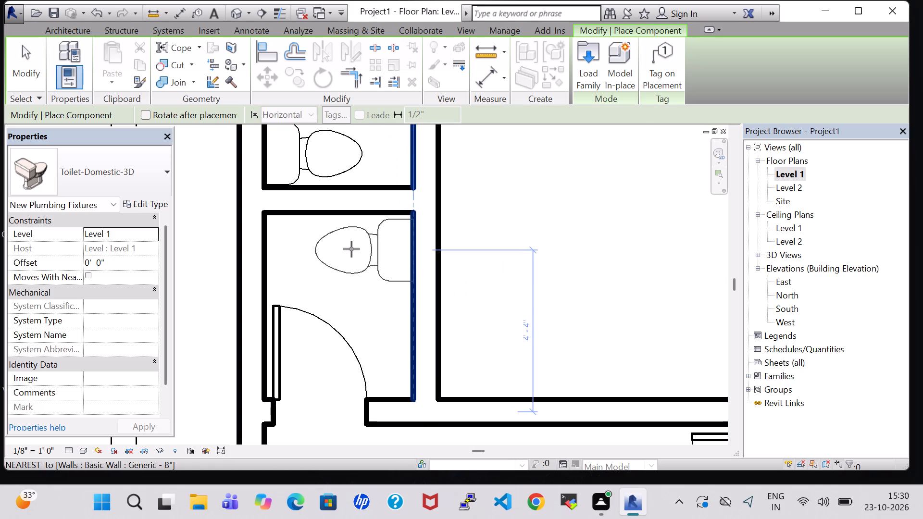
left_click(351, 249)
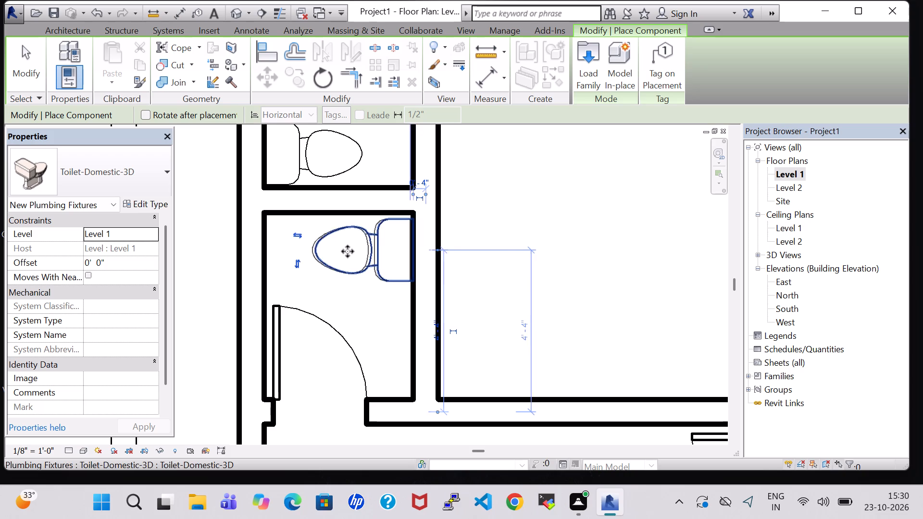
scroll(348, 253, "down", 3)
key("Escape")
key("Escape")
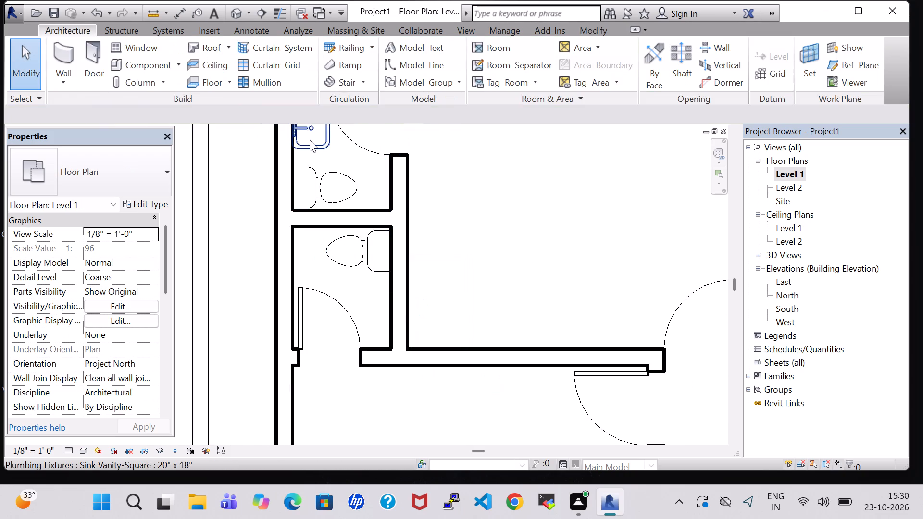
Place a matching 20" x 18" vanity sink south of that toilet, faucet backing onto the east wall, about 1' 5" from the south wall.
left_click(310, 140)
right_click(310, 140)
left_click(398, 247)
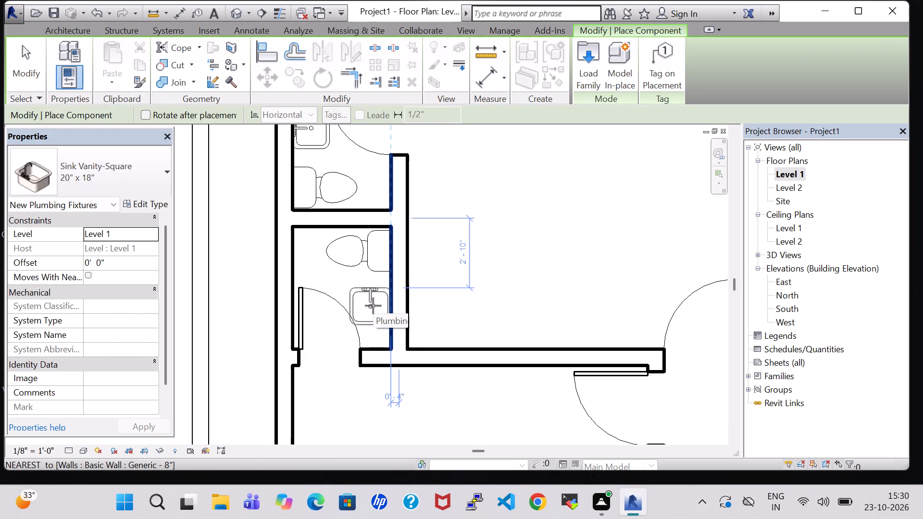
key("space")
key("space")
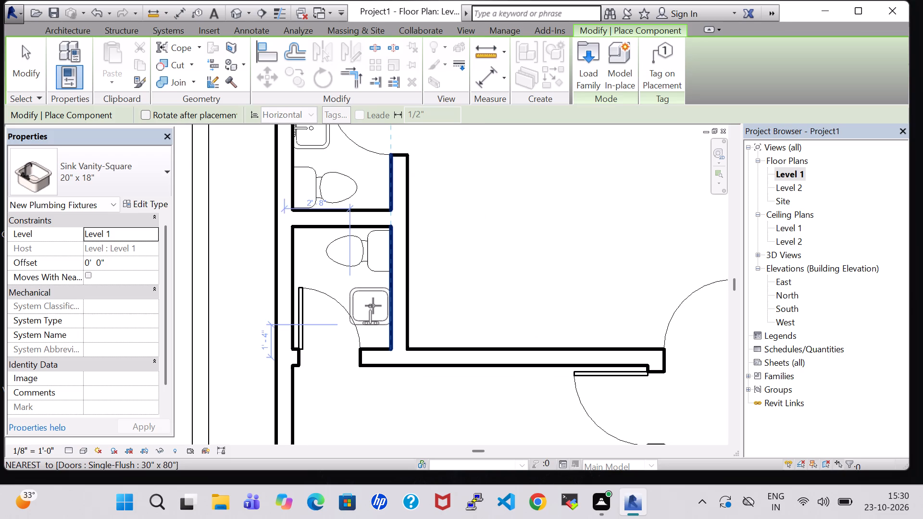
key("space")
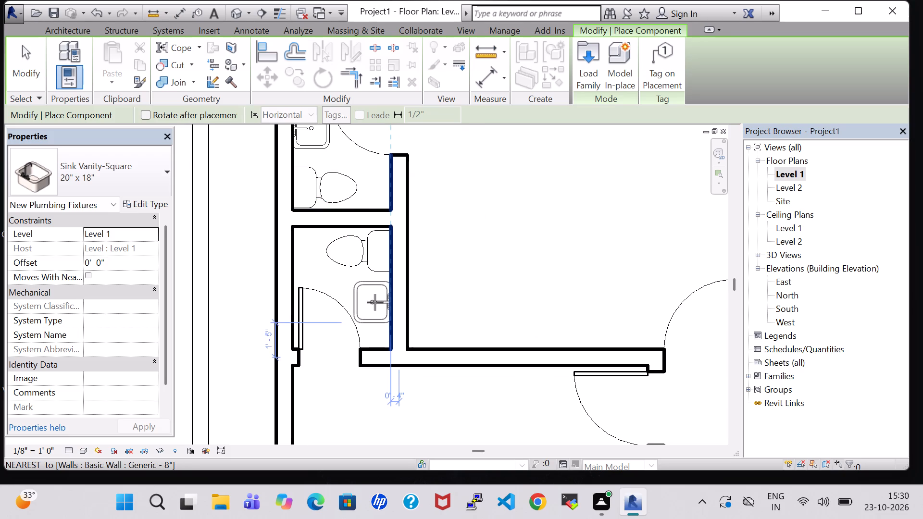
left_click(375, 302)
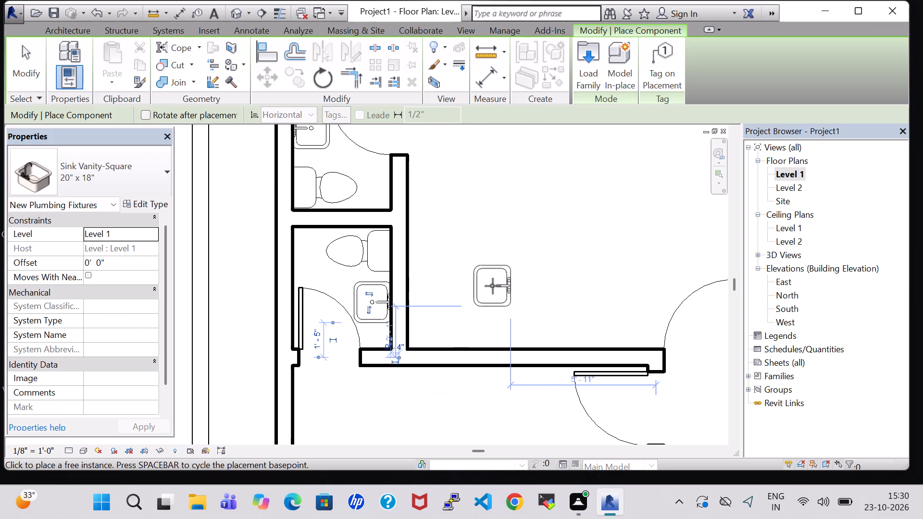
key("Escape")
key("Escape")
In the 3D view, move the southern bathroom's floor drain north, to about 2' 3" from the partition between the bathrooms.
scroll(424, 283, "down", 4)
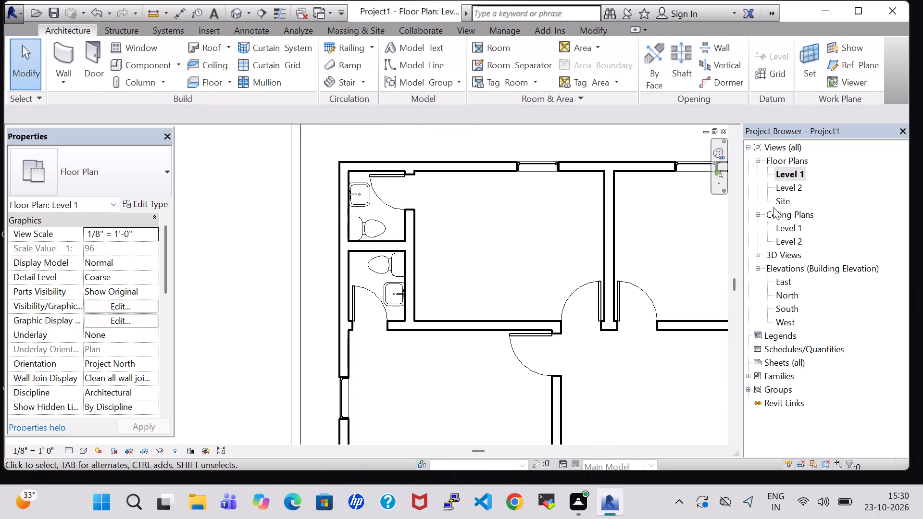
left_click(229, 14)
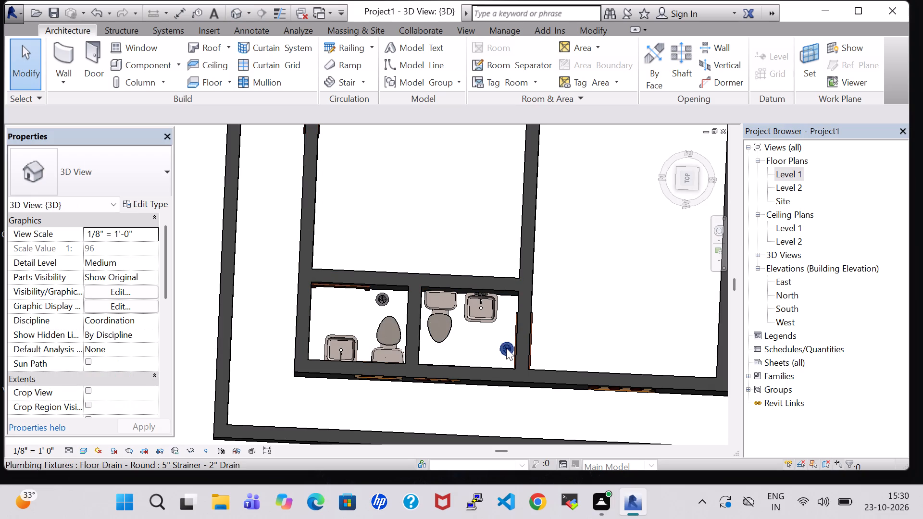
left_click_drag(506, 348, 456, 353)
scroll(475, 347, "up", 5)
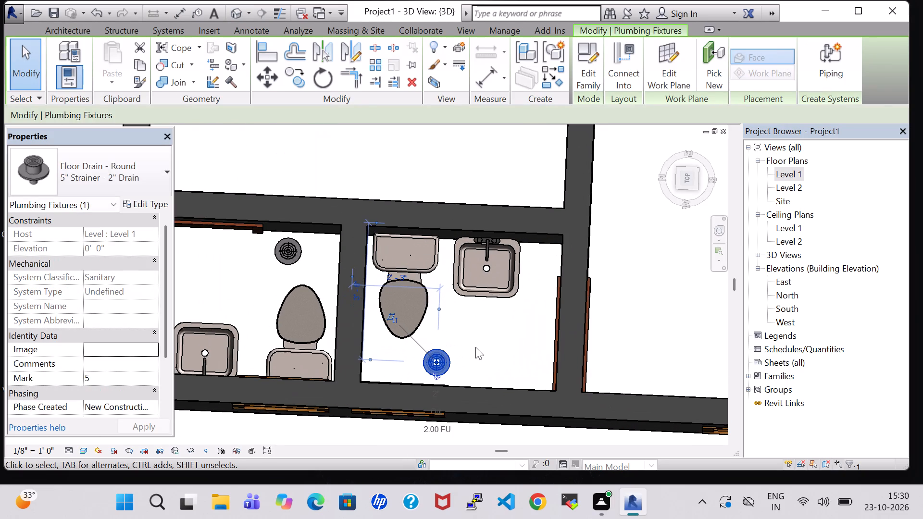
left_click(475, 347)
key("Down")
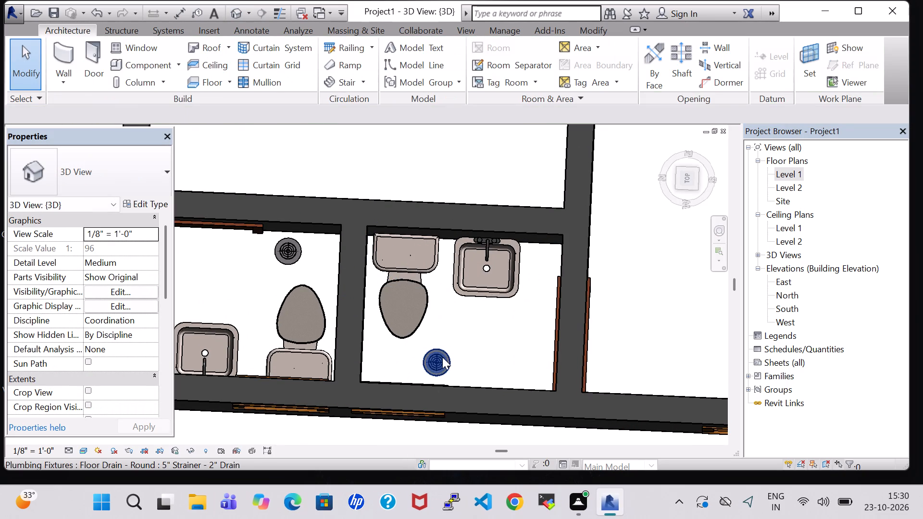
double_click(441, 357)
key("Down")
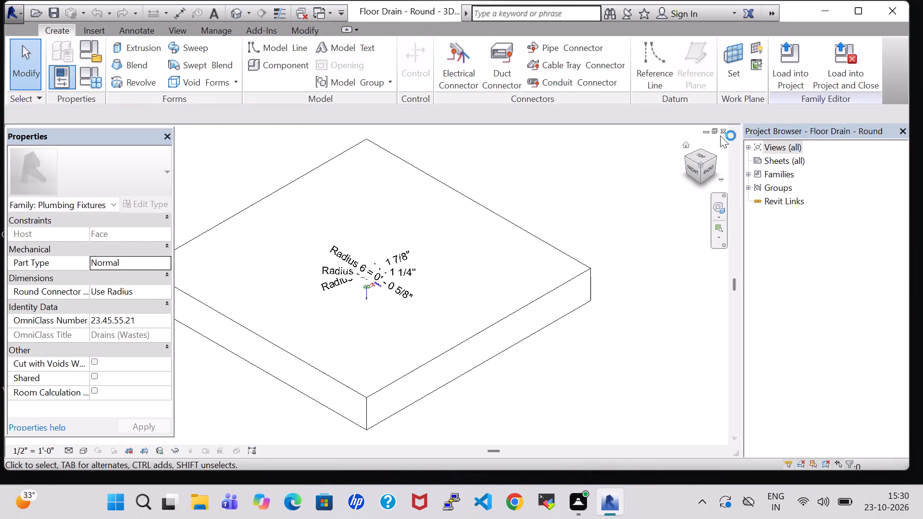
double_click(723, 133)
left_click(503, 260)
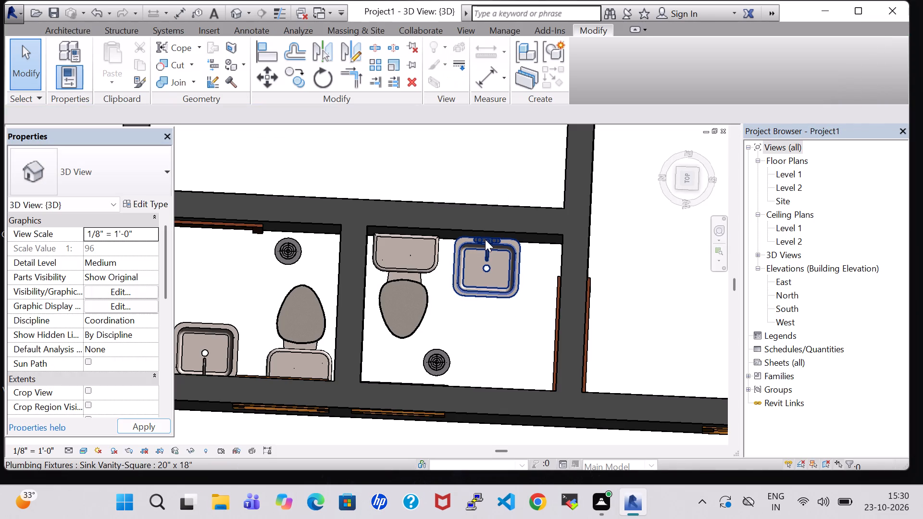
Nudge the southern bathroom's floor drain slightly west, to about 3' 6 1/2" from the east wall.
scroll(462, 337, "up", 4)
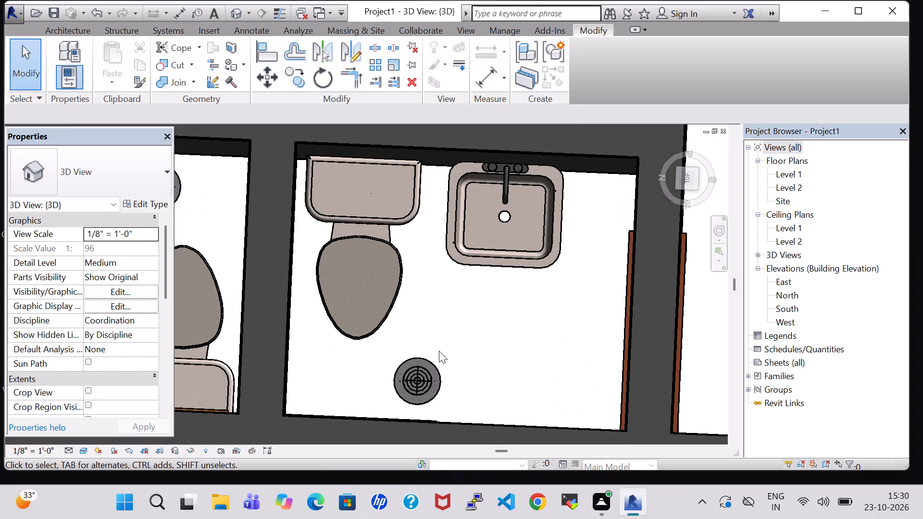
left_click(435, 373)
key("Down")
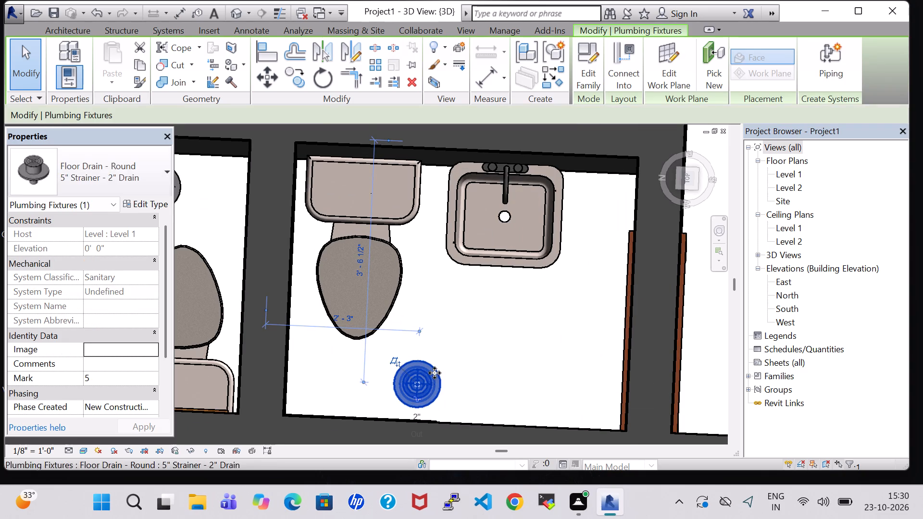
left_click(499, 360)
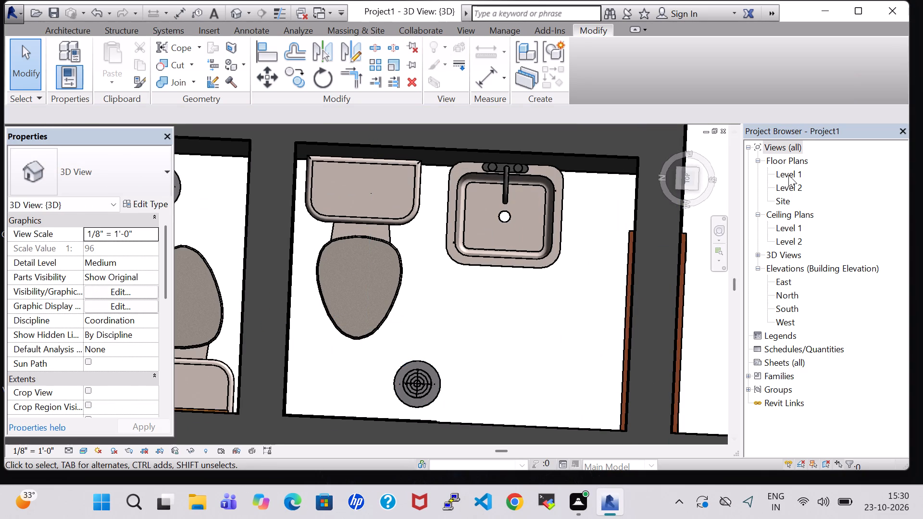
In the Level 1 plan, place tagged rooms in the northwest bathroom and the bathroom south of it, using a 10' 0" offset.
double_click(788, 175)
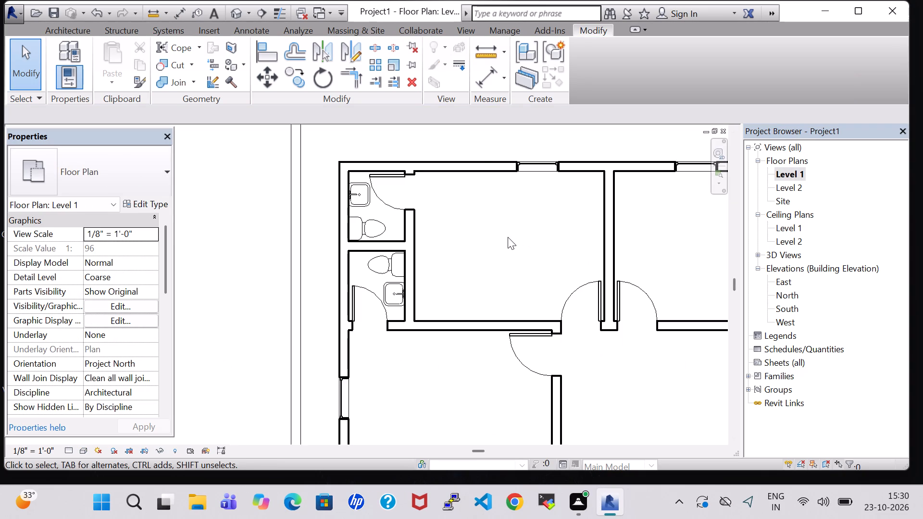
left_click(76, 31)
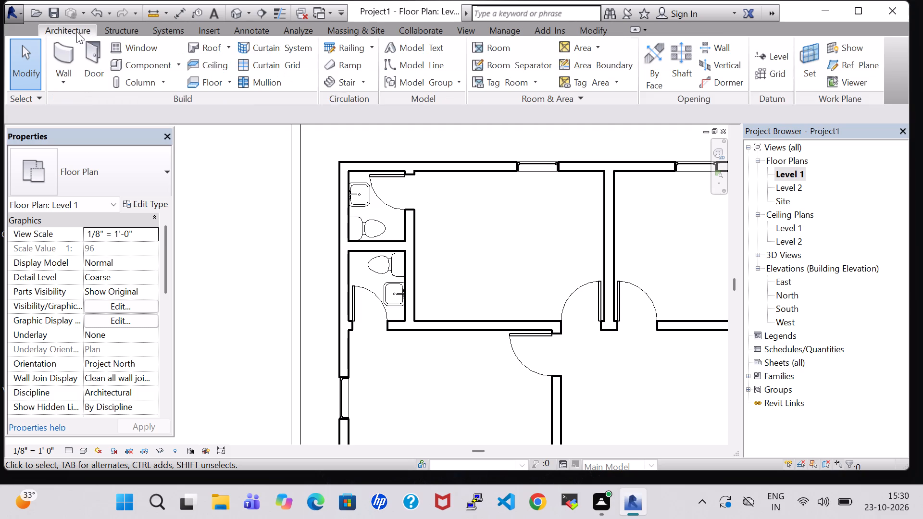
left_click(484, 52)
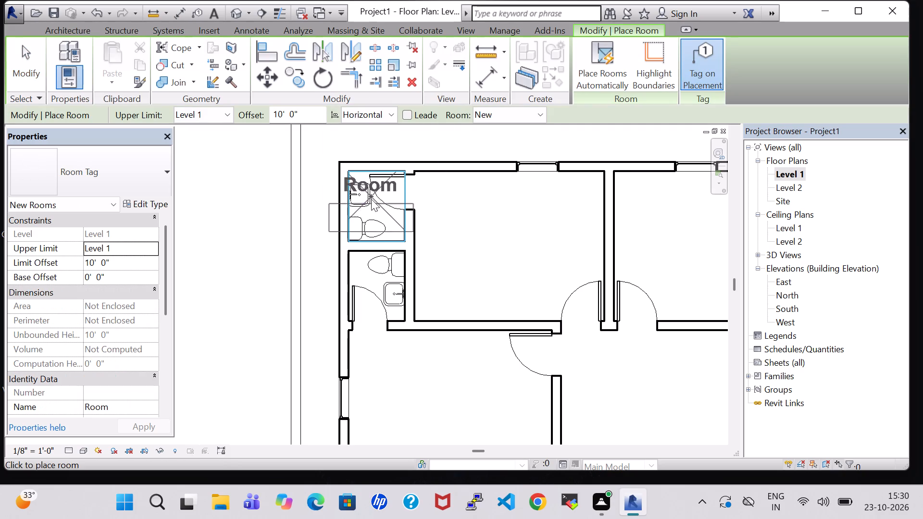
left_click(376, 231)
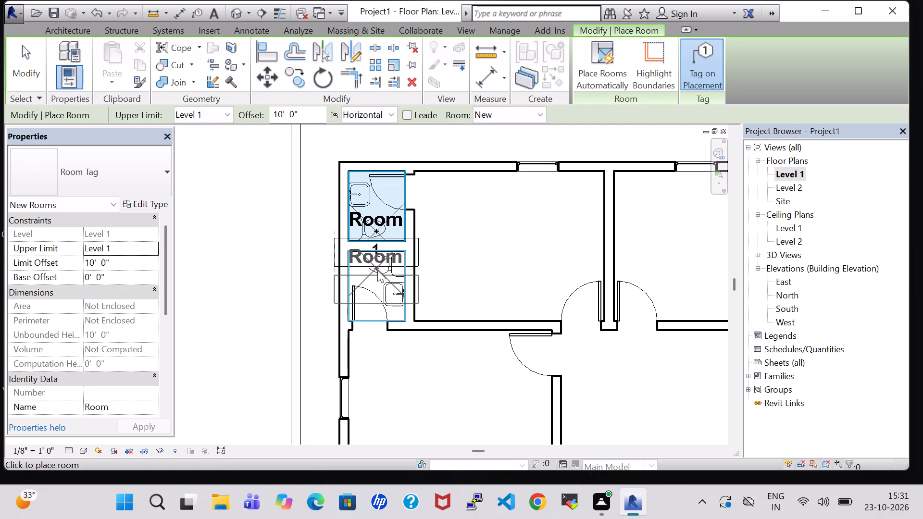
left_click(377, 274)
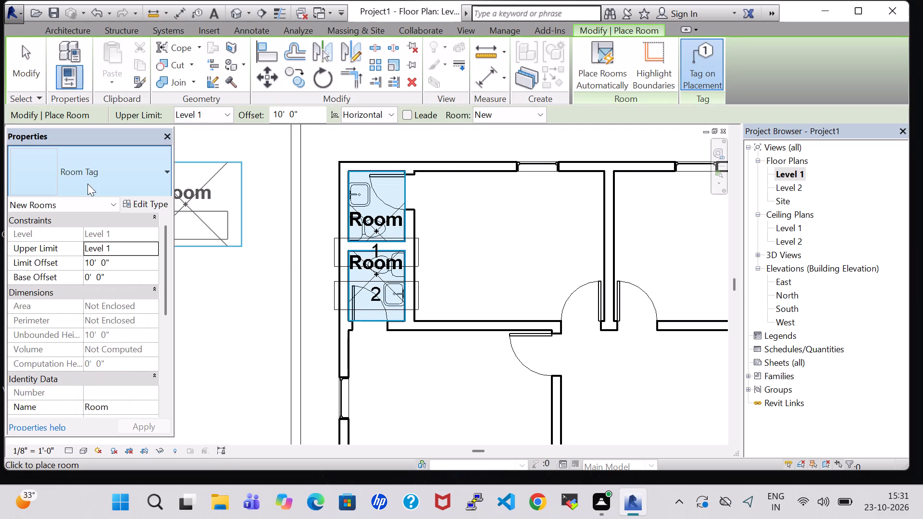
Edit the Room Tag type so the tags do not show the room number.
left_click(140, 206)
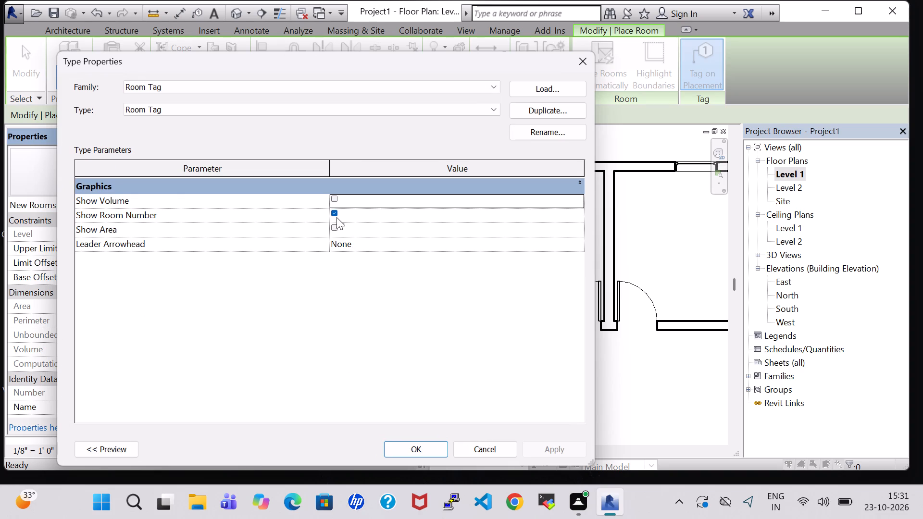
left_click(335, 216)
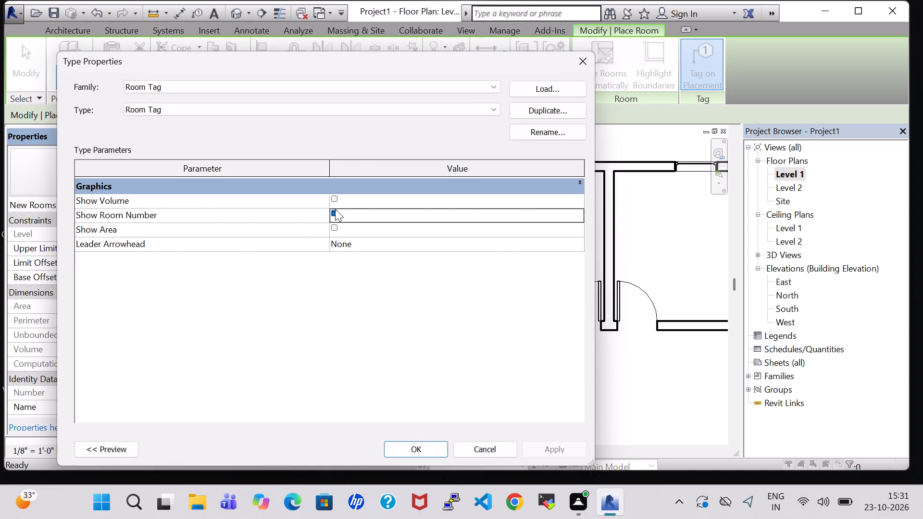
left_click(335, 209)
left_click(337, 214)
left_click(440, 452)
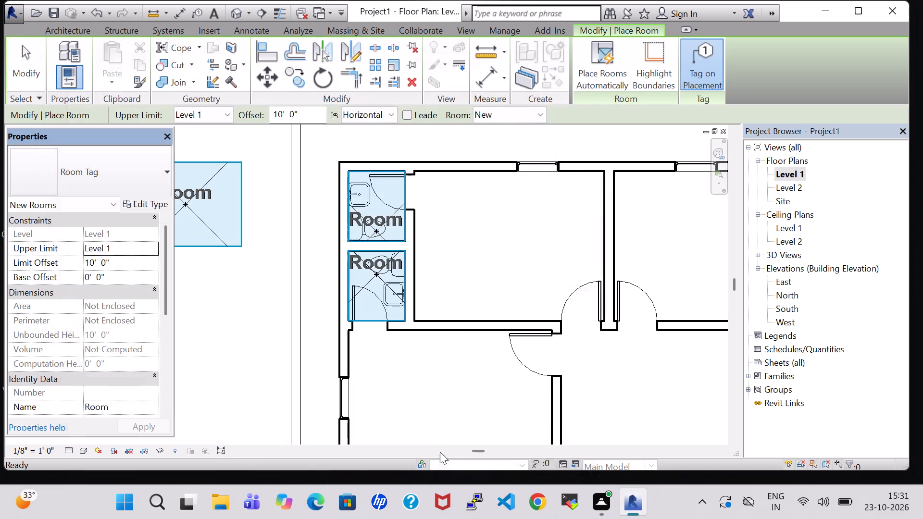
key("Escape")
key("Escape")
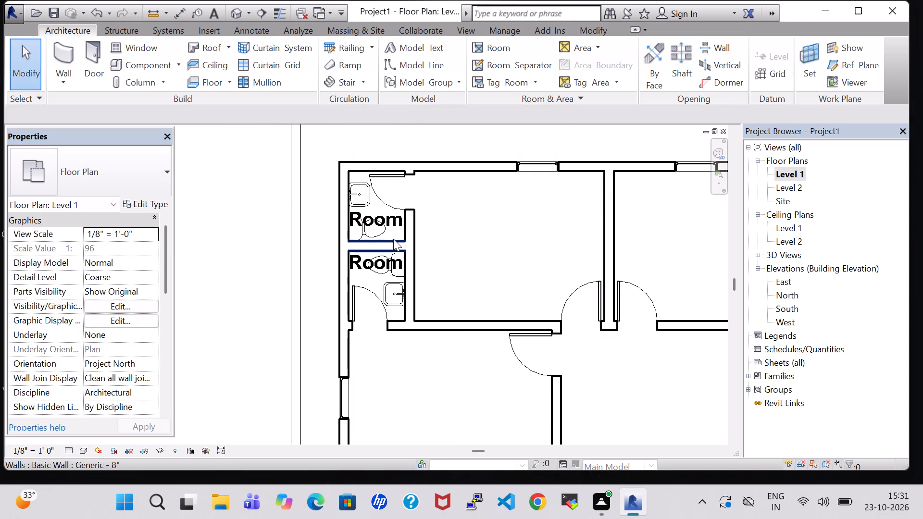
Rename the rooms in both northwest bathrooms as BATH through their room tags.
double_click(389, 220)
key("BackSpace")
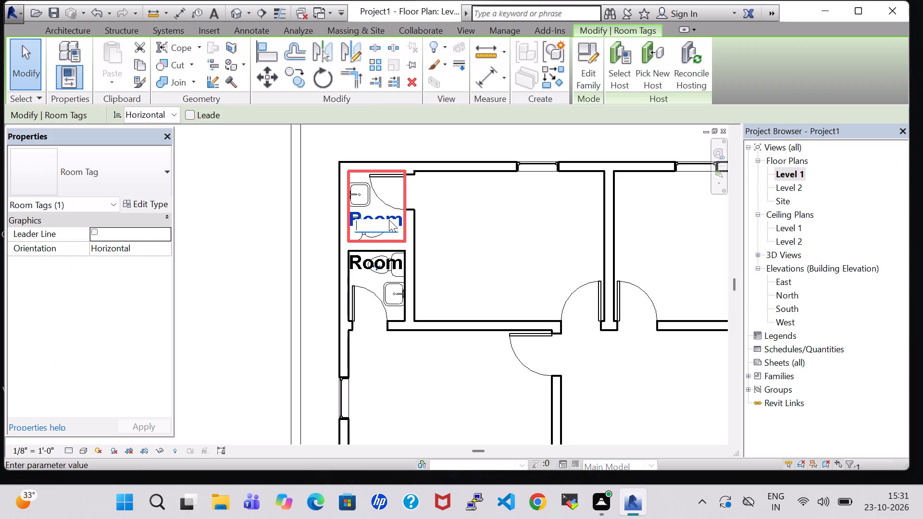
type("BATH")
key("Return")
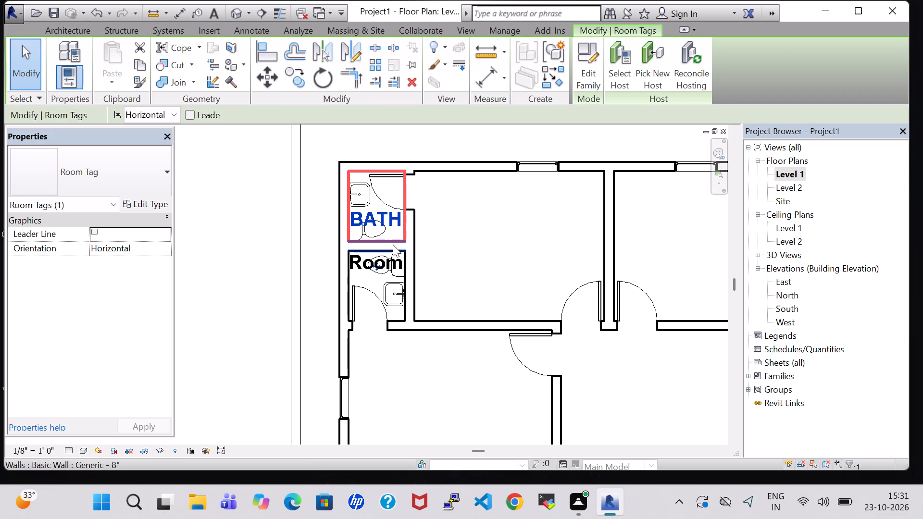
double_click(392, 264)
key("BackSpace")
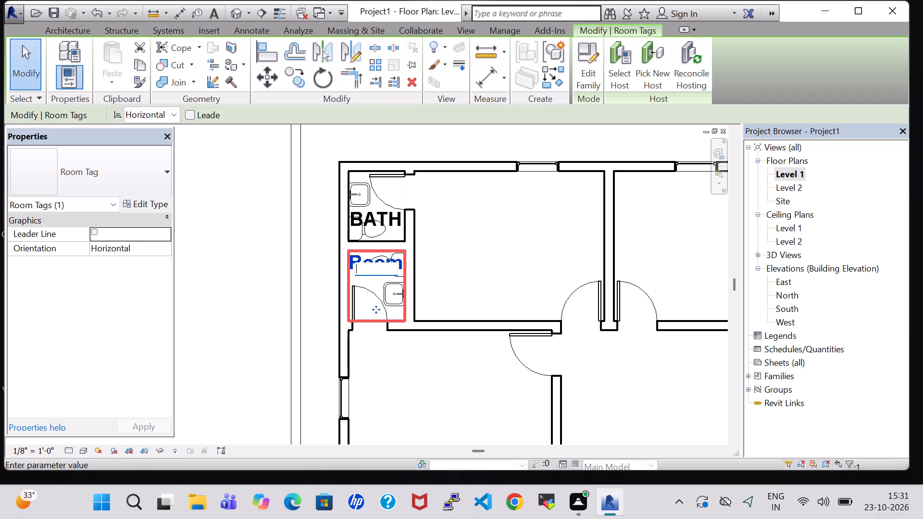
type("BATH")
key("Return")
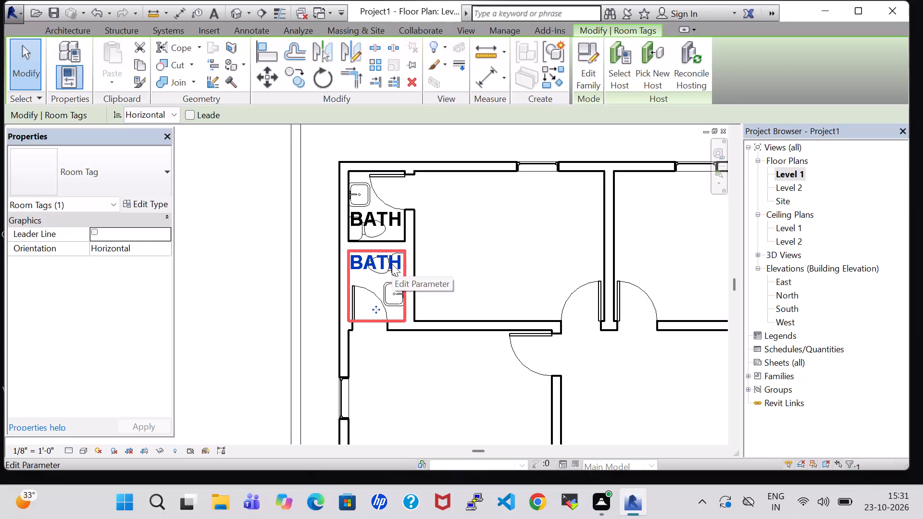
Nudge the southern bathroom's BATH tag slightly south.
key("Down")
key("Down")
left_click(503, 251)
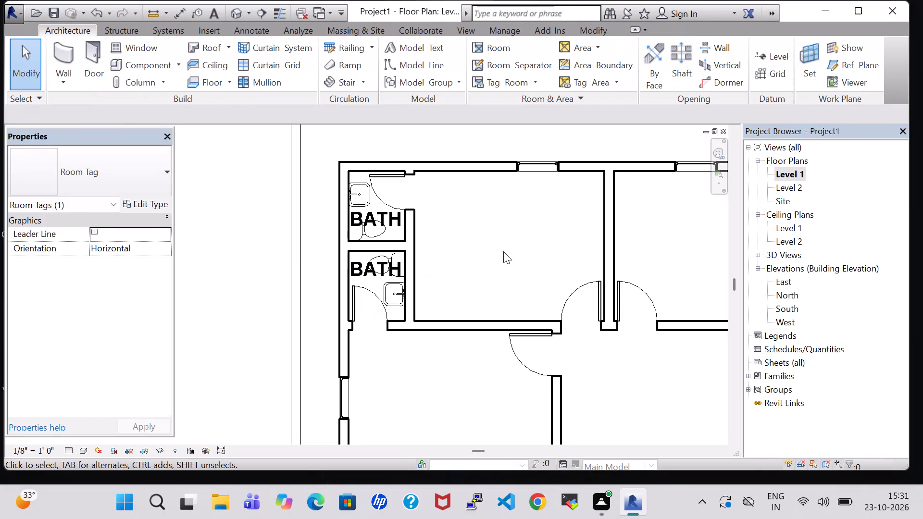
Load the Bed-Box family and place a Double 53" x 74" bed, headboard north, in the bedroom east of the bathrooms.
scroll(503, 252, "down", 1)
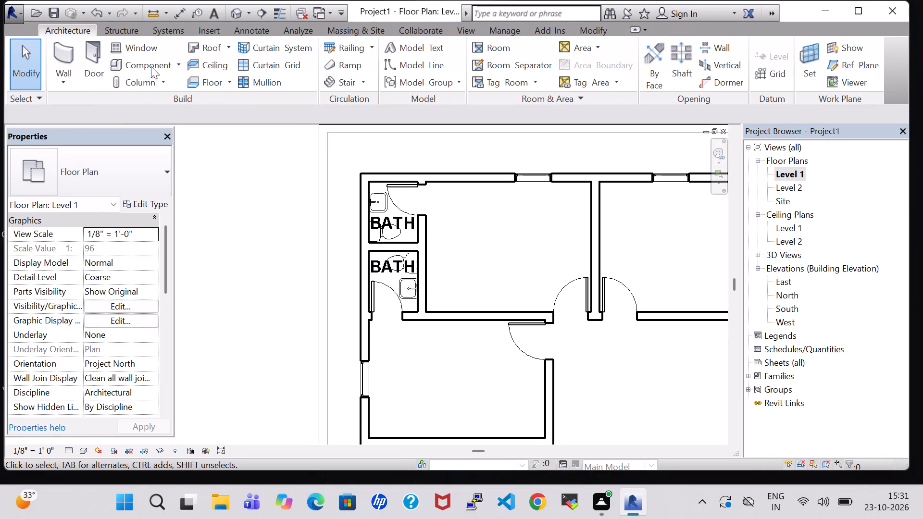
left_click(144, 62)
left_click(582, 67)
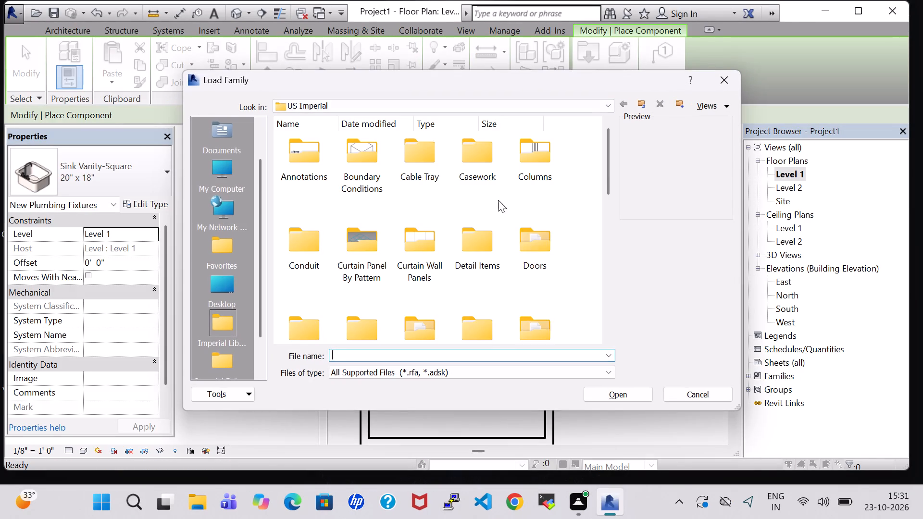
double_click(547, 319)
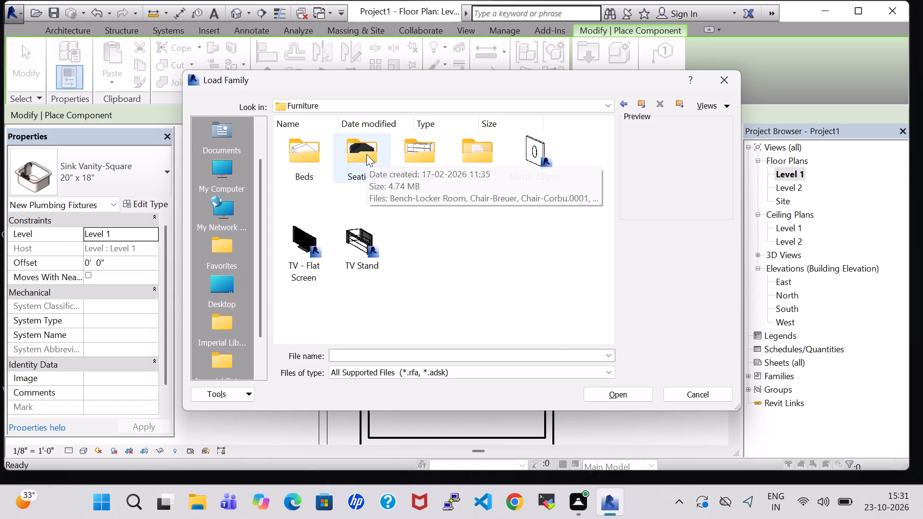
double_click(322, 150)
left_click(310, 144)
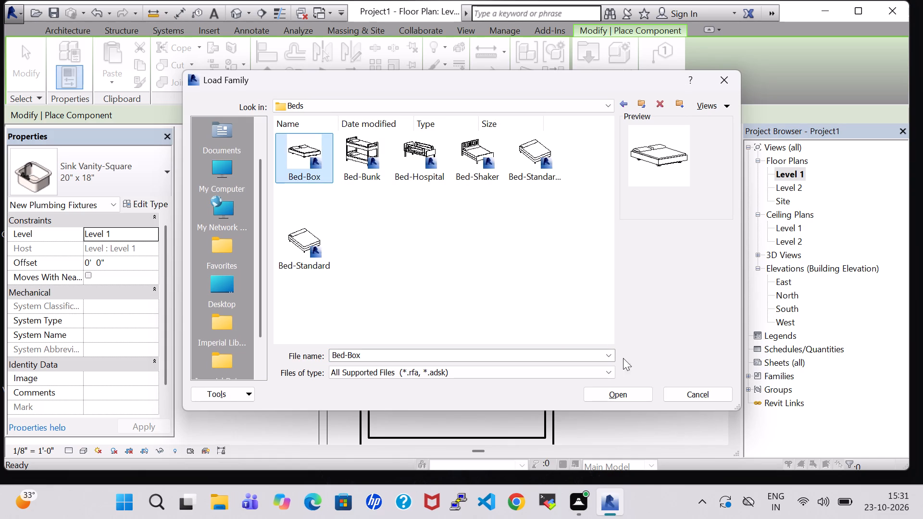
left_click(627, 398)
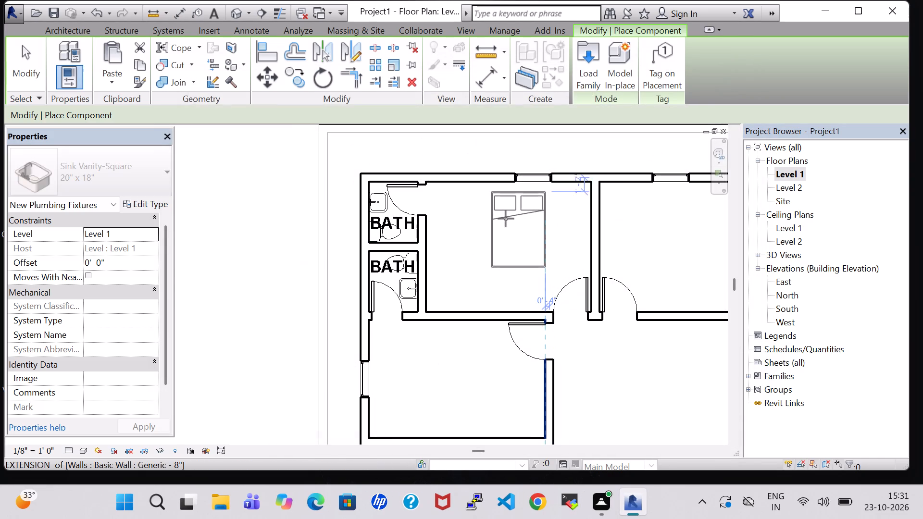
scroll(505, 218, "up", 3)
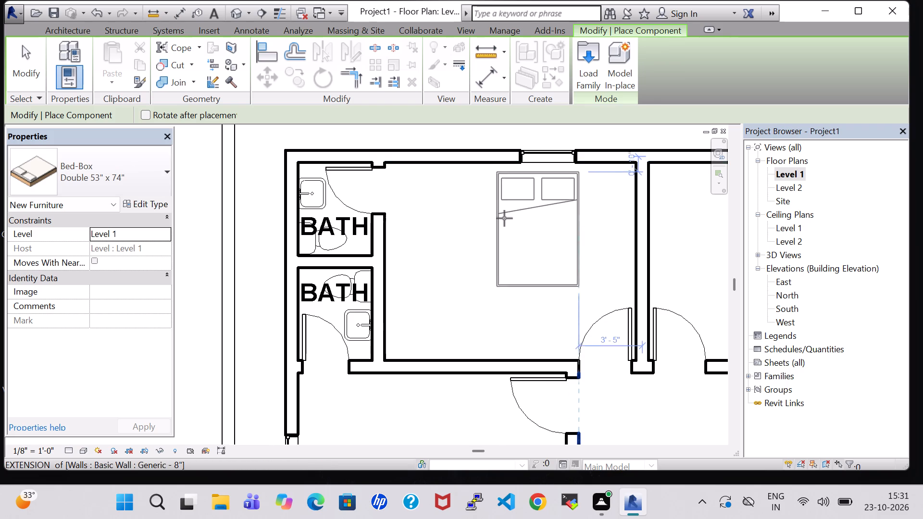
left_click(494, 217)
key("Escape")
key("Escape")
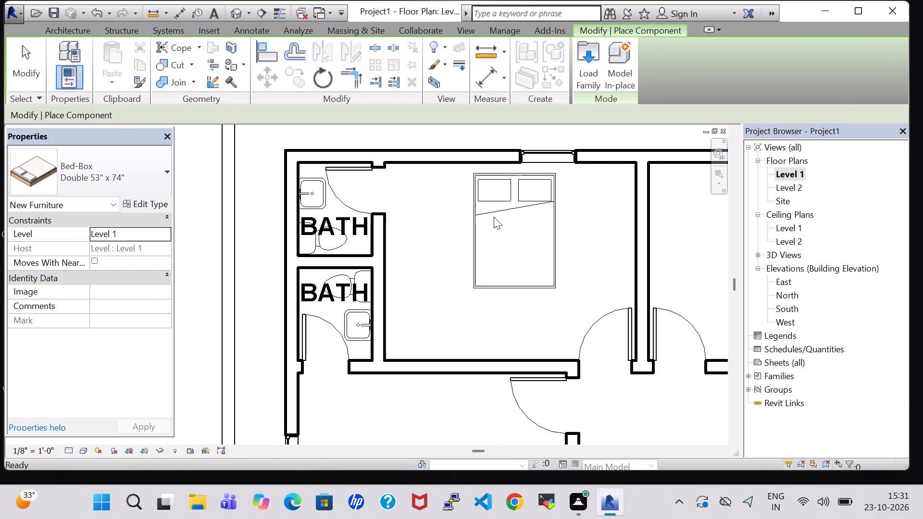
Nudge the bed slightly north, bringing its headboard closer to the bedroom's north wall.
left_click(494, 217)
key("Up")
key("Up")
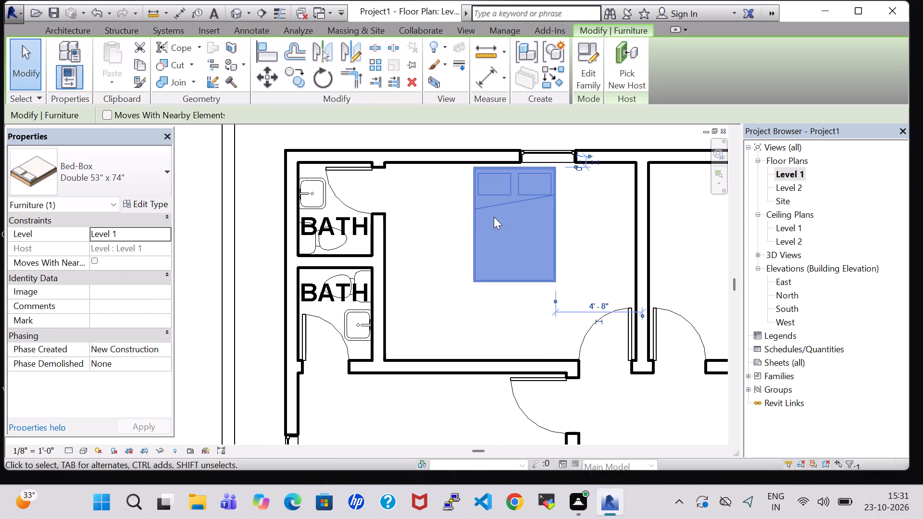
key("Up")
key("Down")
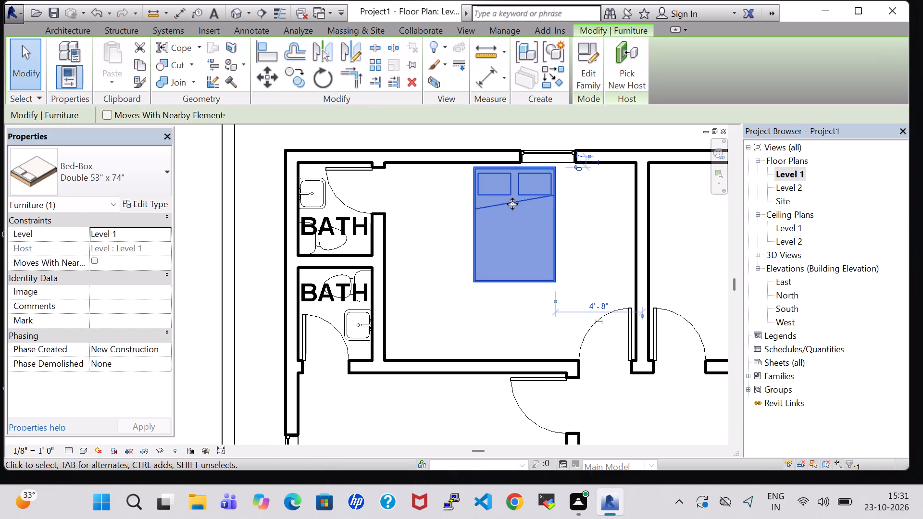
left_click(594, 205)
Shift the bedroom's north 36" x 48" casement window west until it is roughly centred above the bed.
left_click(560, 162)
key("Left")
key("Left")
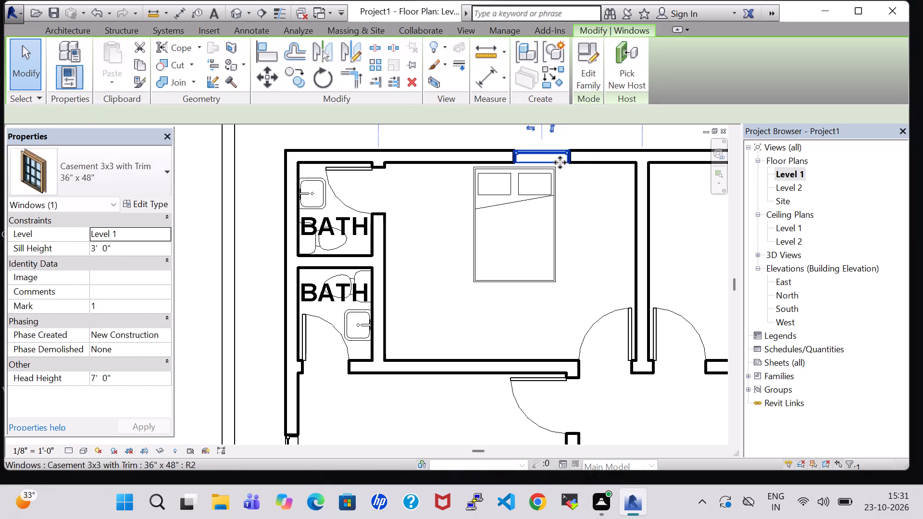
key("Left")
key("Left")
key("Left")
key("Left")
key("Left")
key("Left")
key("Left")
key("Left")
left_click(597, 209)
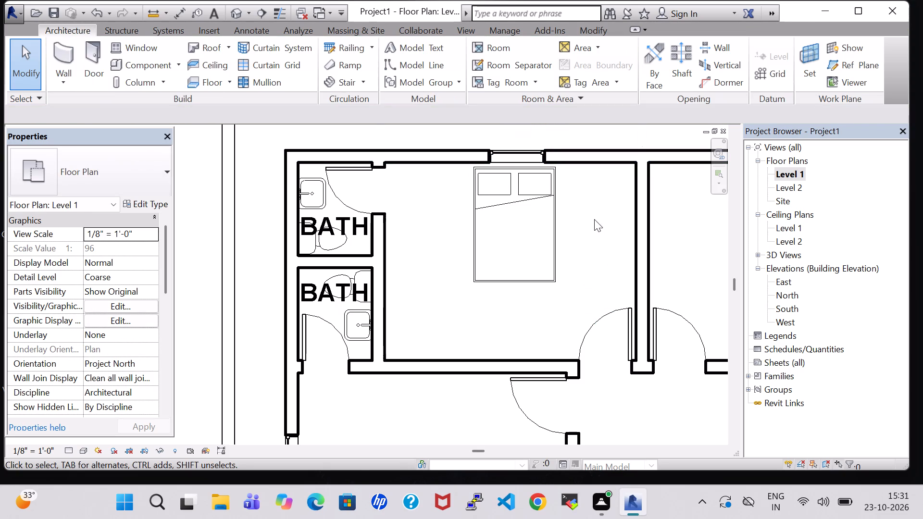
Load the Table-End family and place a 24" x 24" table east of the bed, about 2' 1" from the east wall's centreline.
left_click(158, 64)
left_click(575, 75)
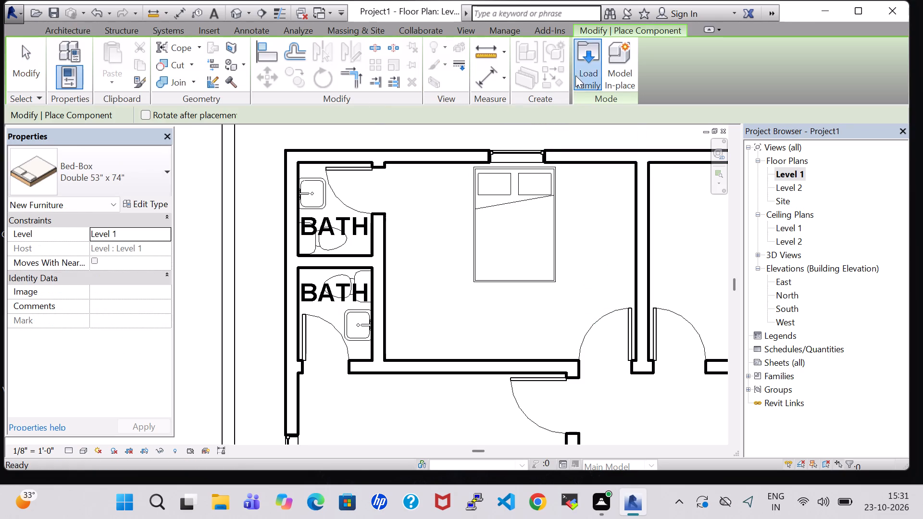
double_click(546, 317)
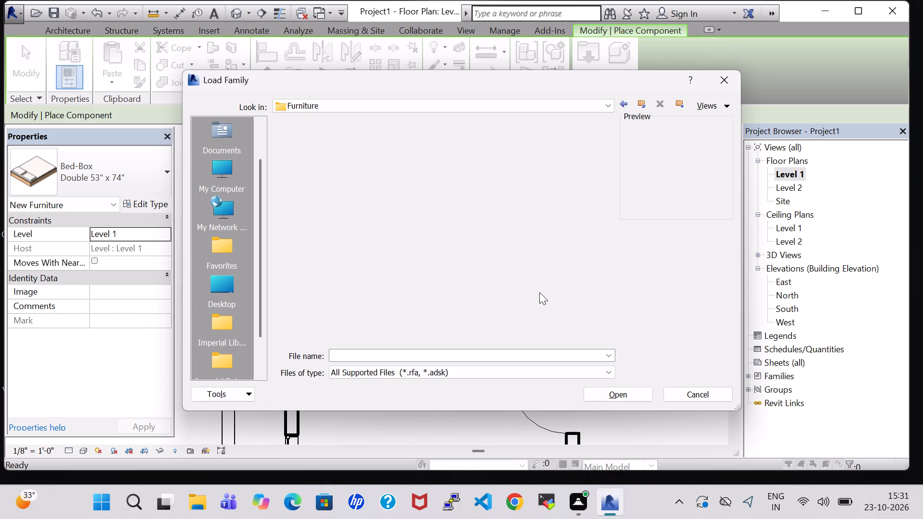
double_click(477, 136)
left_click(432, 209)
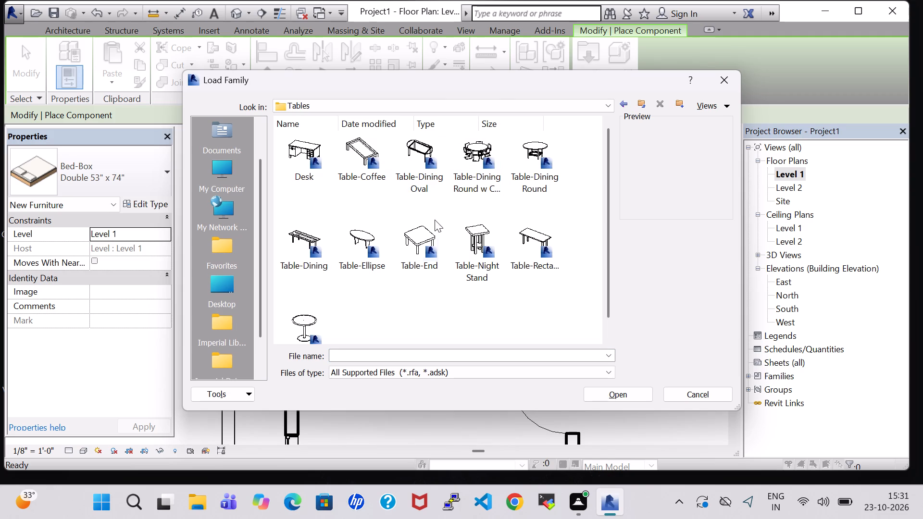
left_click(434, 229)
left_click(628, 397)
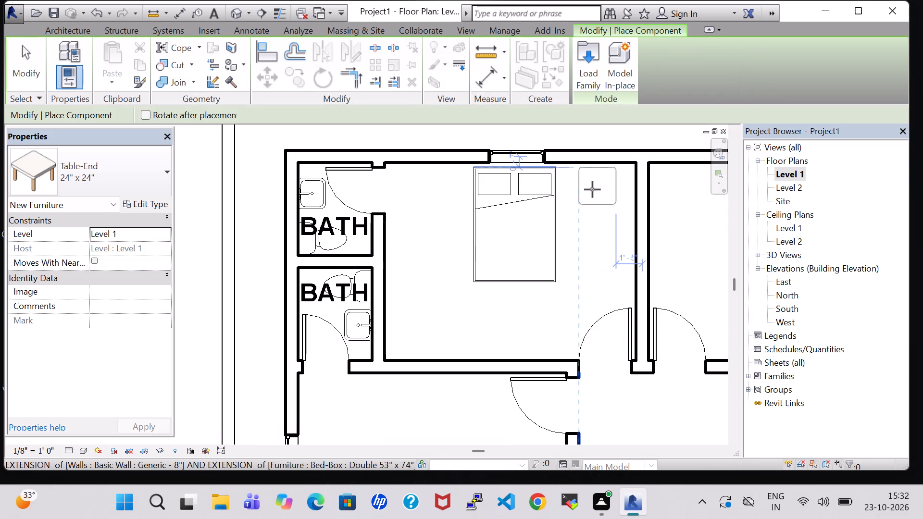
left_click(590, 189)
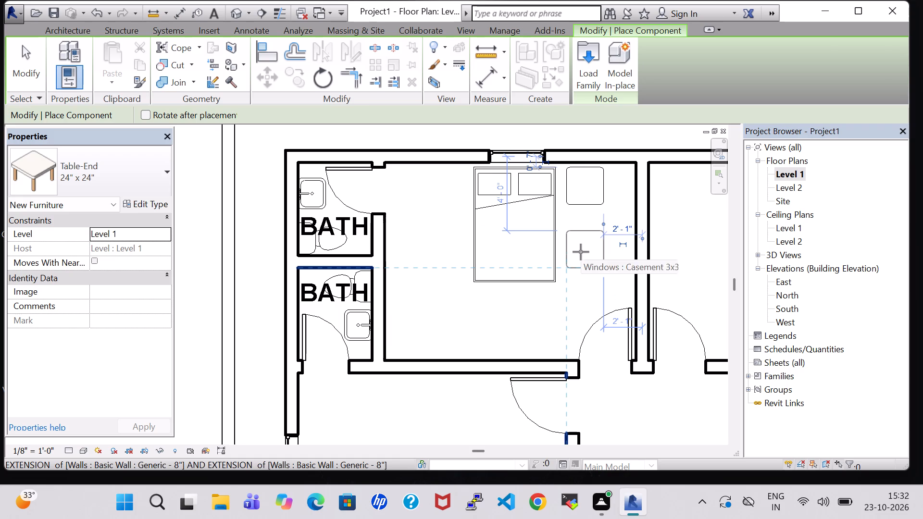
key("Escape")
key("Escape")
Load the Table-Coffee family and place a 24" x 24" x 24" table west of the bed's headboard, level with the end table.
left_click(162, 61)
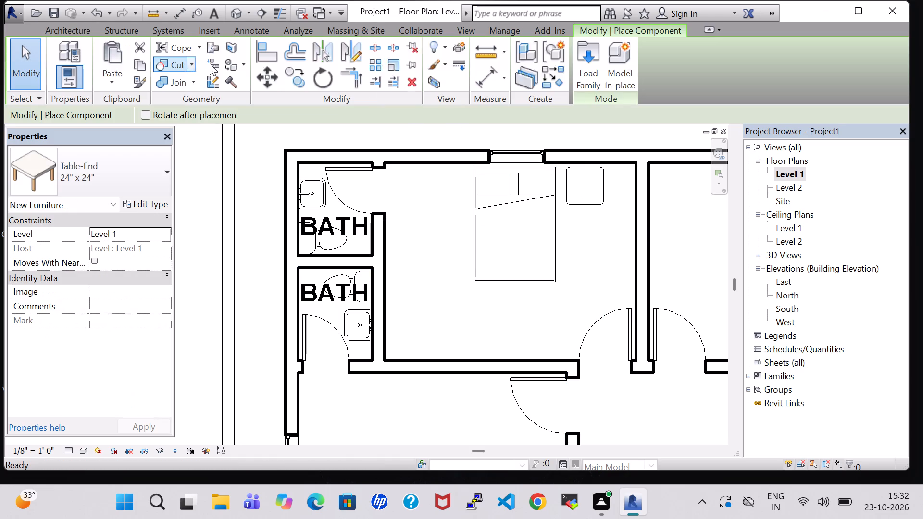
left_click(594, 77)
double_click(552, 330)
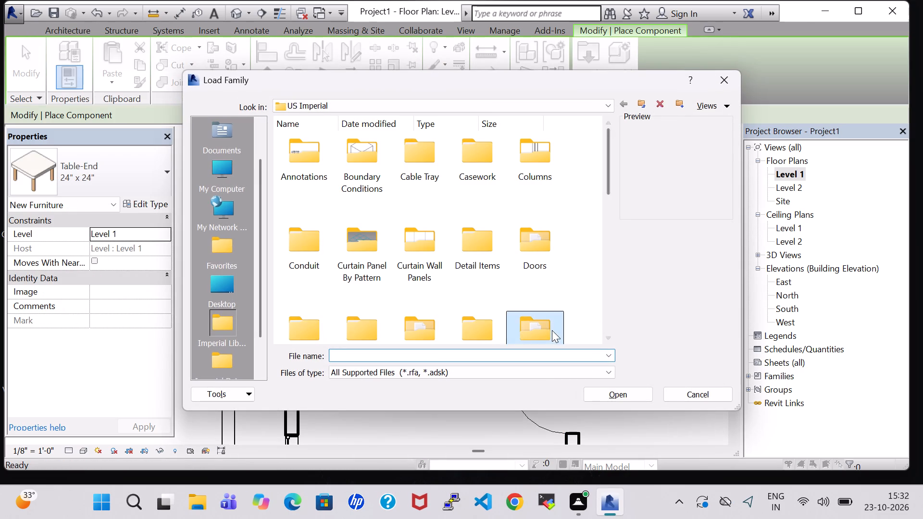
left_click(502, 174)
double_click(467, 158)
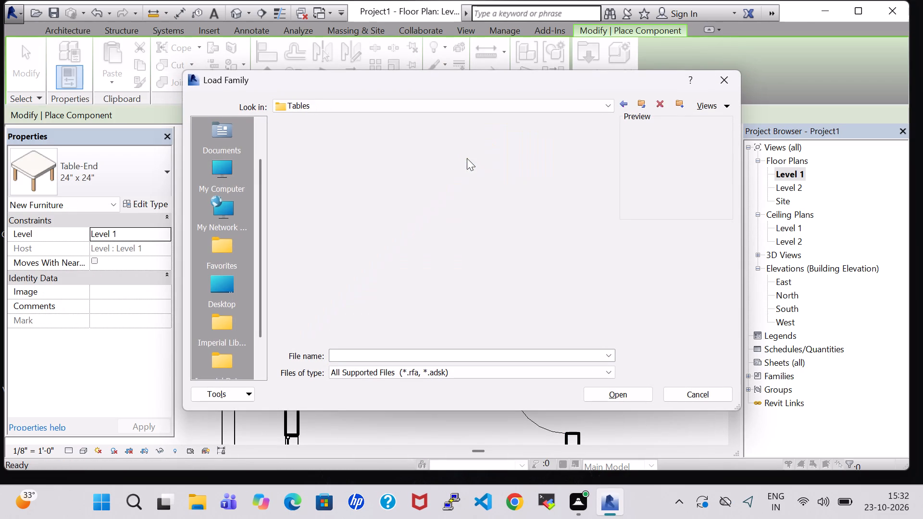
left_click(358, 153)
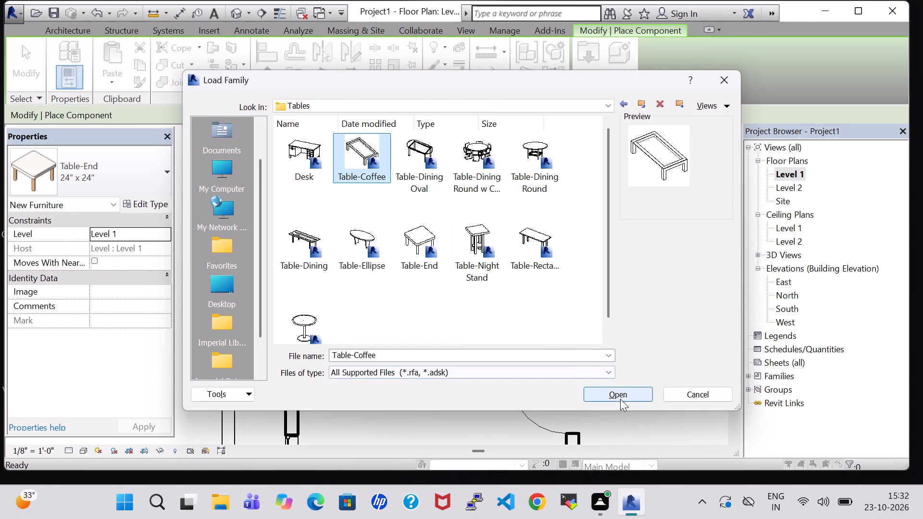
left_click(620, 399)
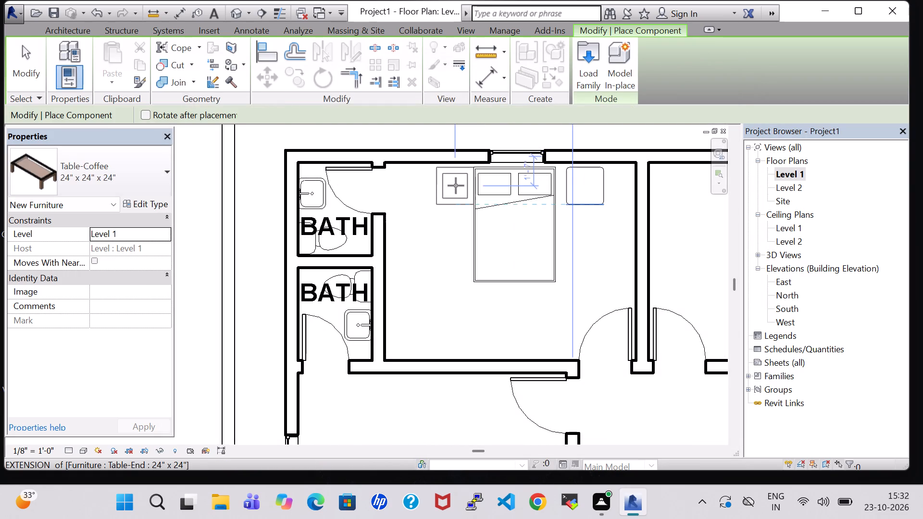
scroll(460, 185, "up", 7)
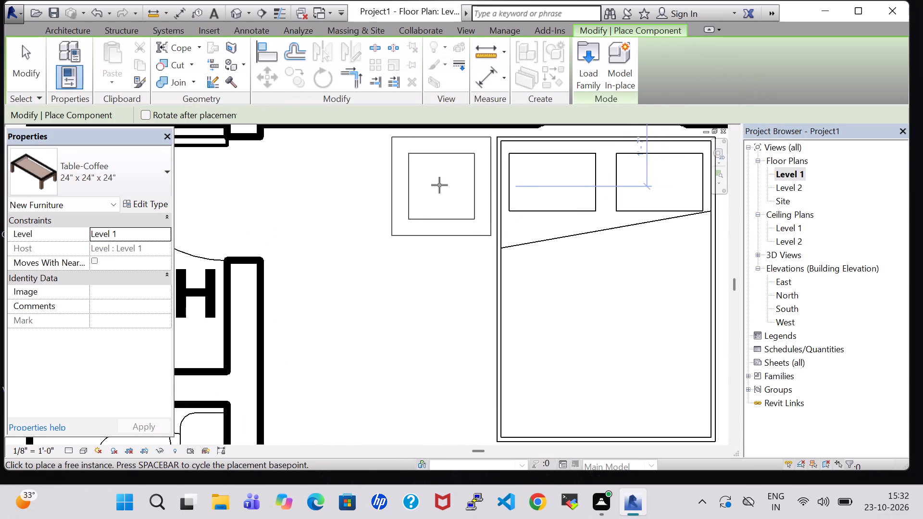
left_click(432, 186)
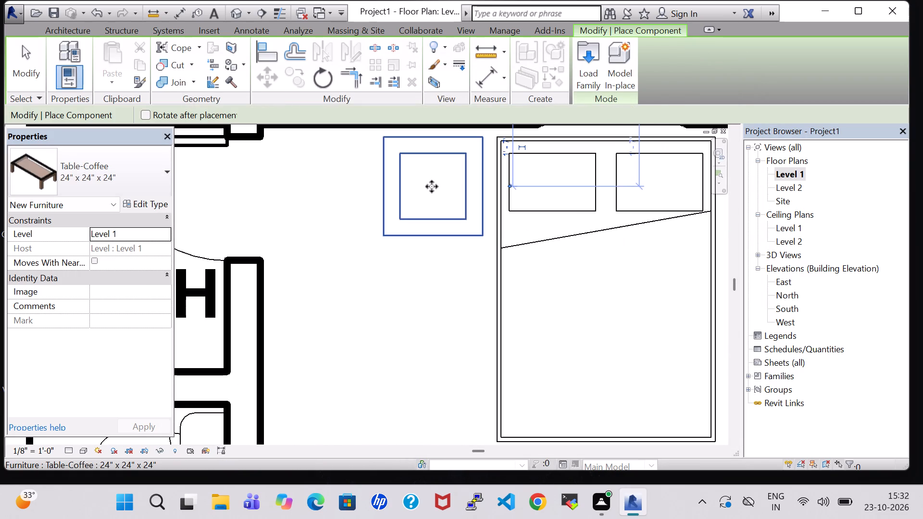
key("Escape")
key("Escape")
scroll(432, 186, "down", 5)
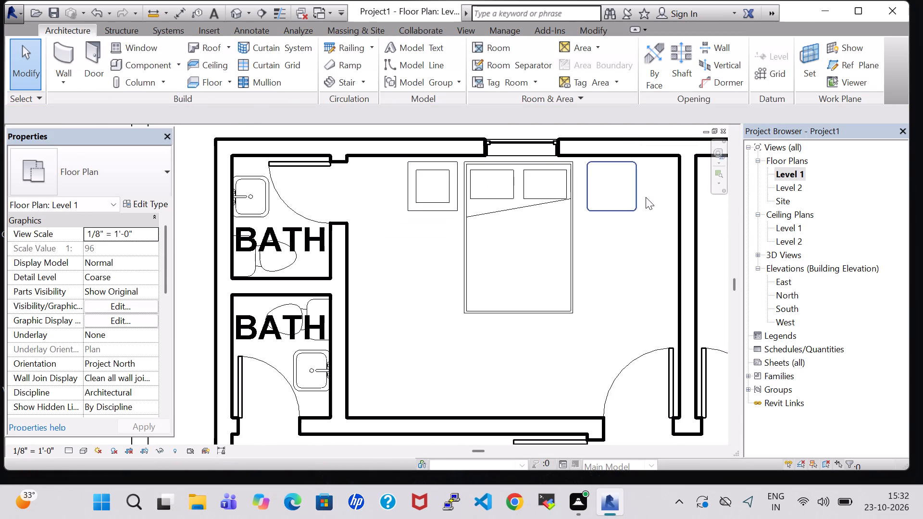
Set the Height of the Table-End 24" x 24" type to 2' 0".
left_click(624, 198)
left_click(638, 199)
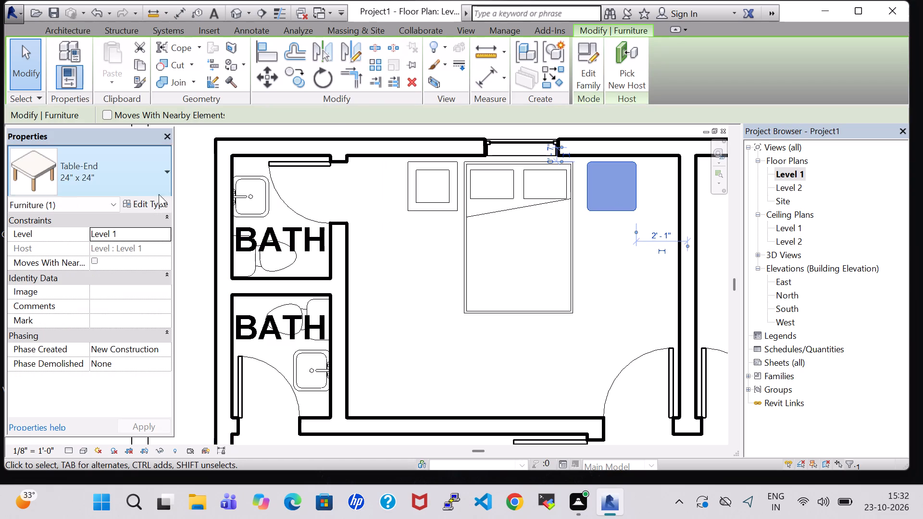
left_click(154, 204)
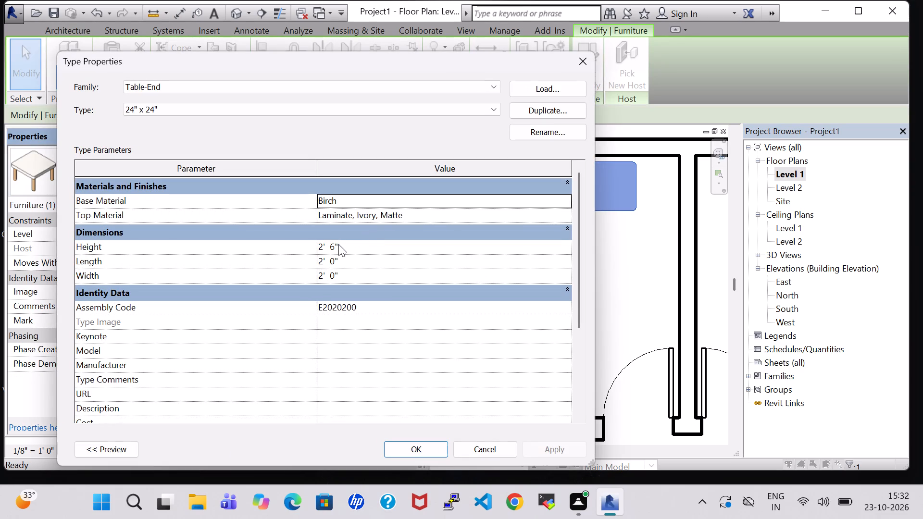
double_click(334, 247)
key("BackSpace")
key("0")
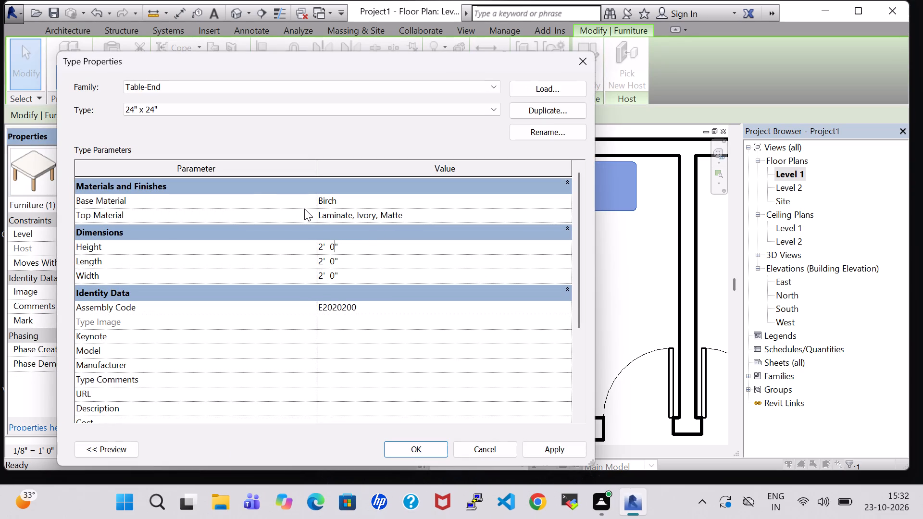
left_click(431, 443)
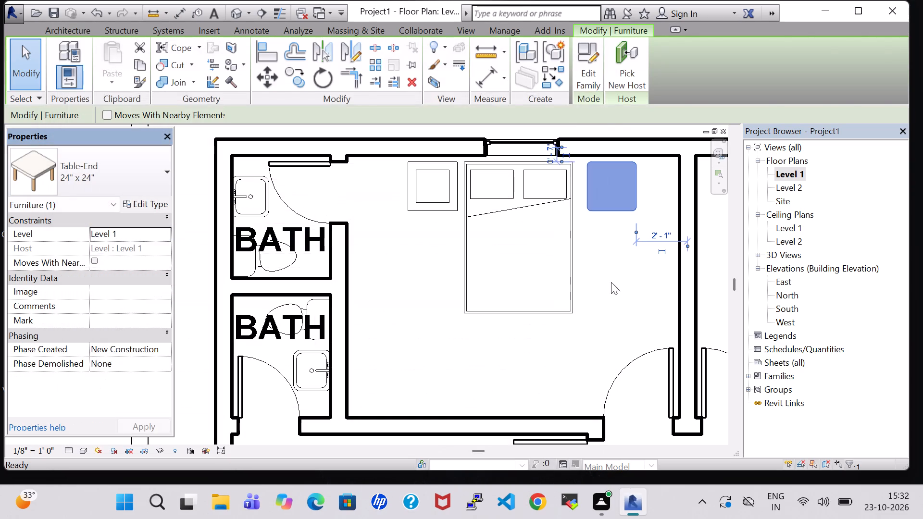
left_click(616, 273)
Check the type dimensions of the Table-Coffee table west of the bed.
left_click(448, 196)
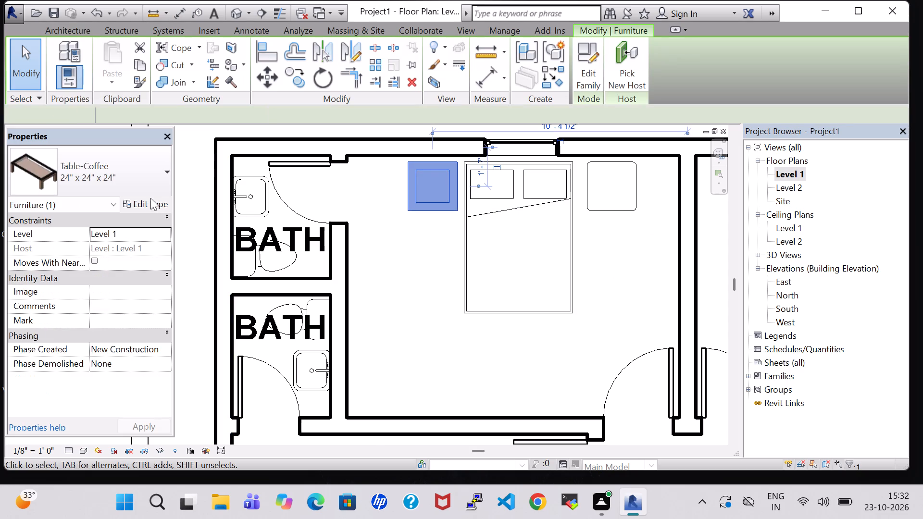
left_click(148, 201)
left_click(581, 62)
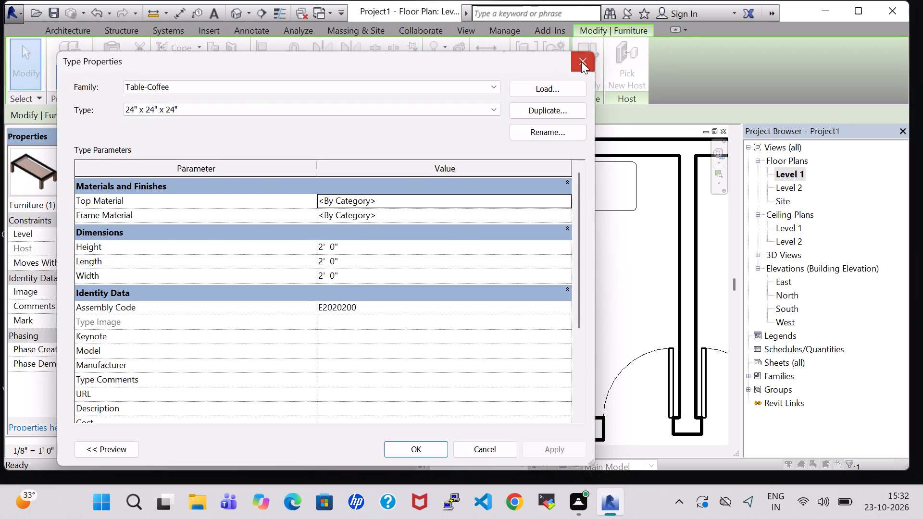
left_click(613, 298)
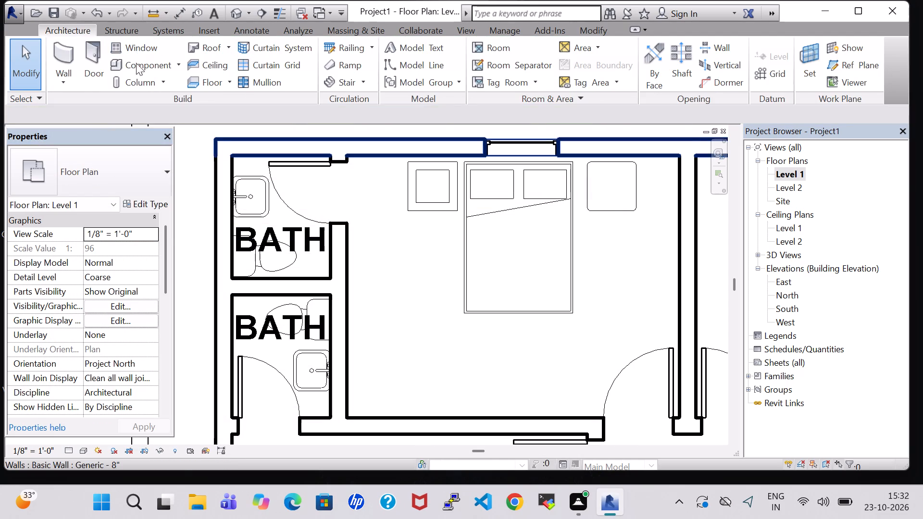
Load the RPC Plant - Tropical family and place an Agave - 1.5' at the midpoint of the end table's south edge.
left_click(136, 70)
left_click(580, 78)
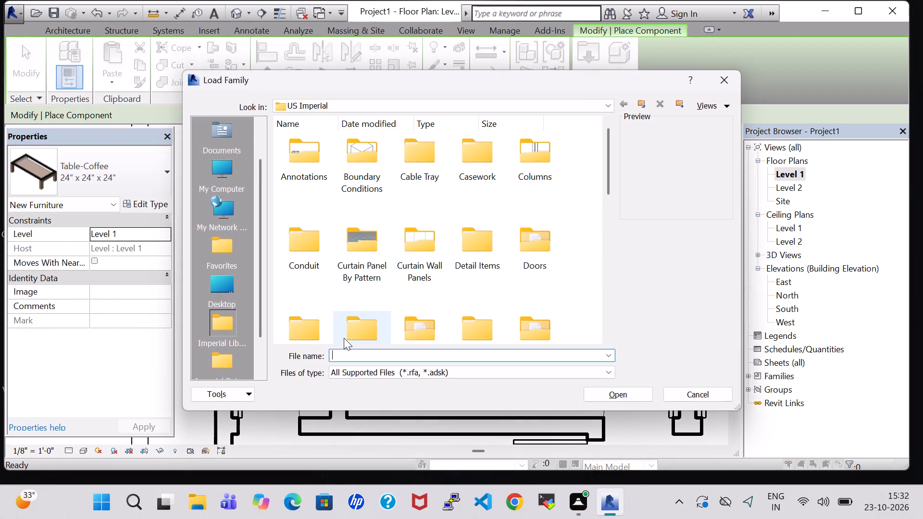
left_click(370, 334)
key("p")
triple_click(356, 157)
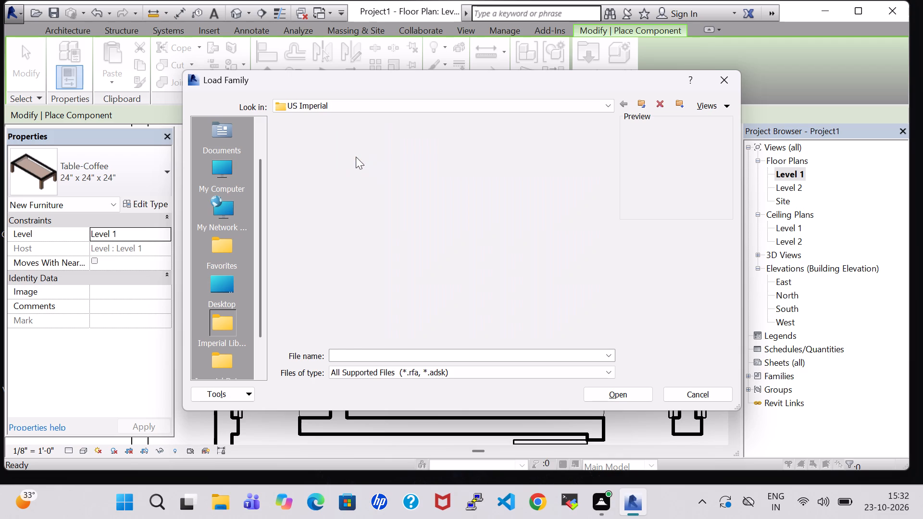
left_click(272, 146)
left_click(301, 155)
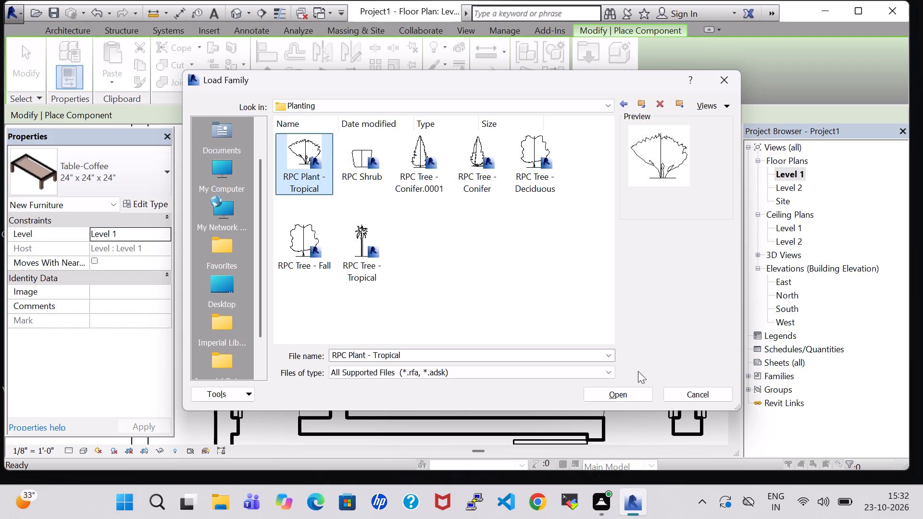
left_click(630, 389)
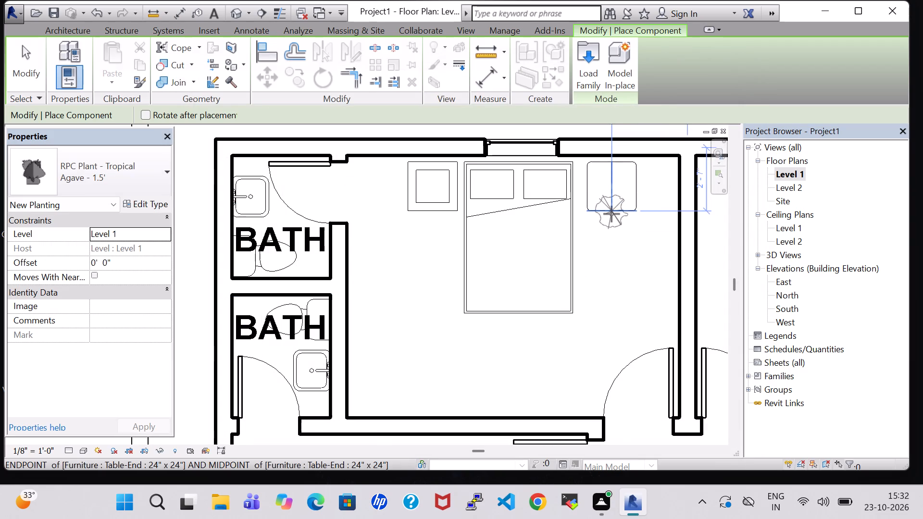
left_click(611, 214)
key("Escape")
key("Escape")
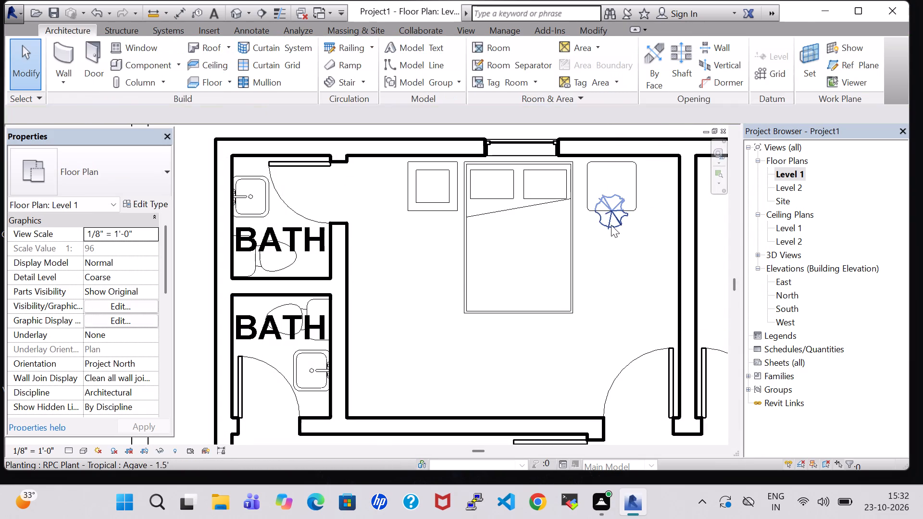
Set the agave plant's offset from Level 1 to 2' 0".
left_click(611, 225)
double_click(95, 262)
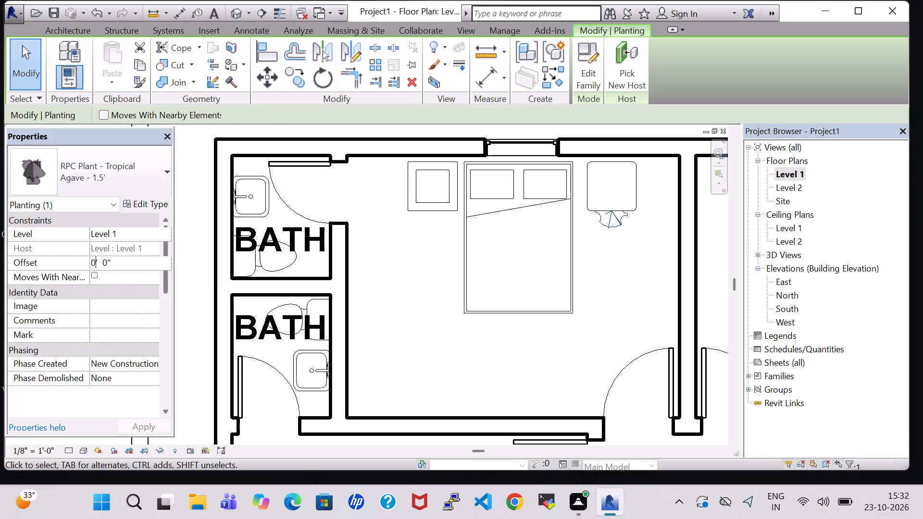
left_click(95, 262)
left_click(95, 262)
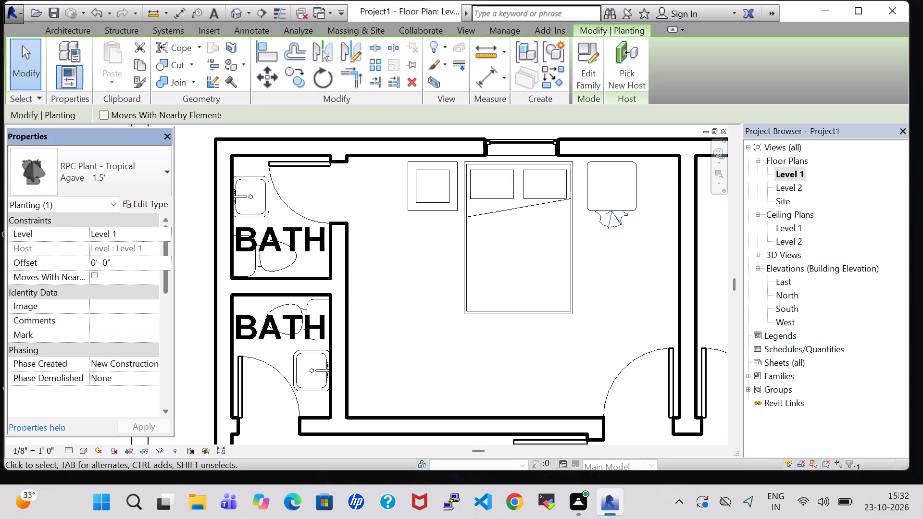
key("BackSpace")
key("2")
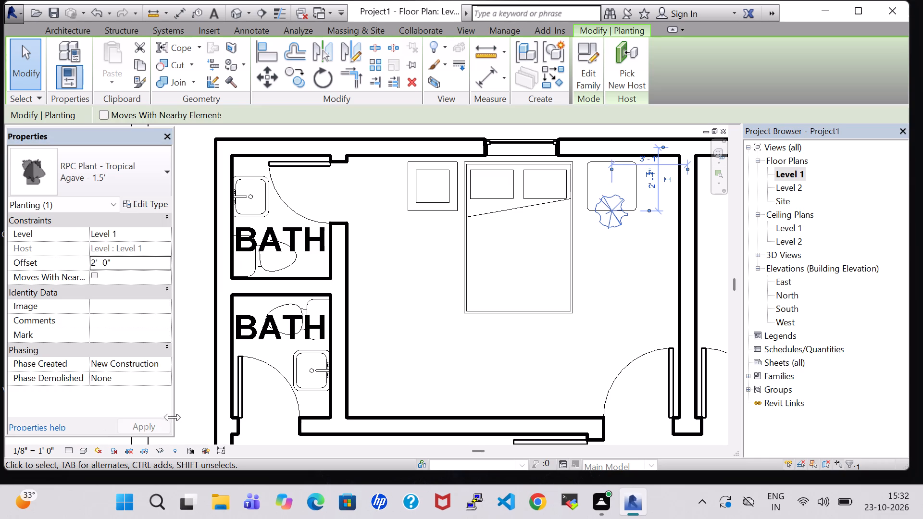
left_click(649, 312)
Nudge the agave plant north until it is centred on the end table, about 1' 7" from the north wall's centreline.
left_click(624, 213)
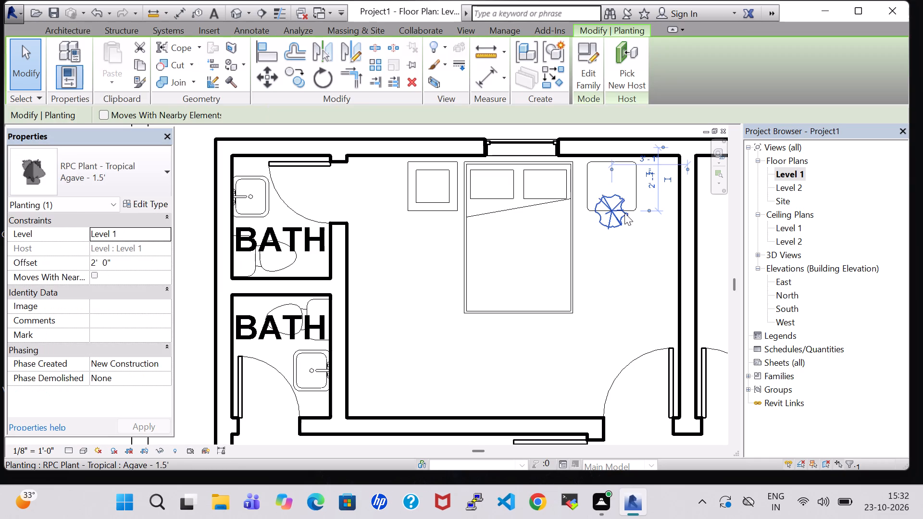
key("Up")
key("Up")
key("Up")
key("Up")
key("Up")
key("Up")
key("Up")
key("Up")
key("Up")
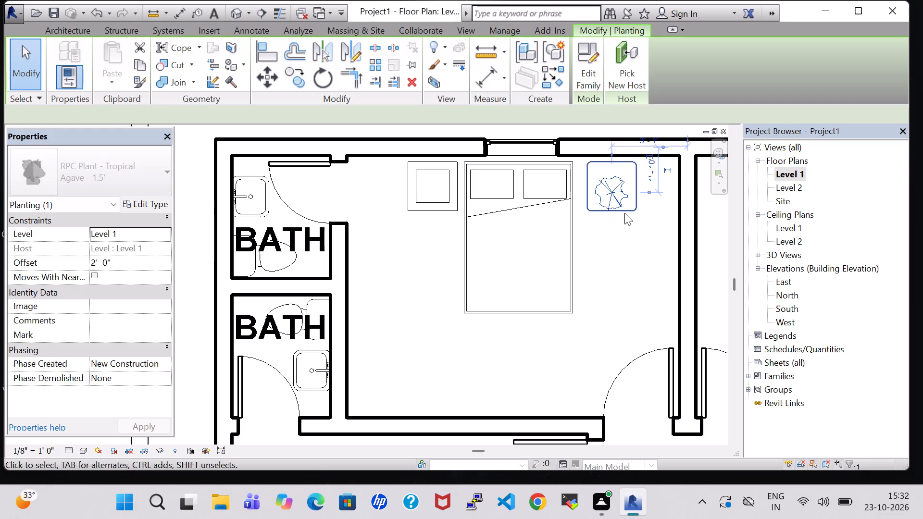
key("Up")
key("Up")
key("Up")
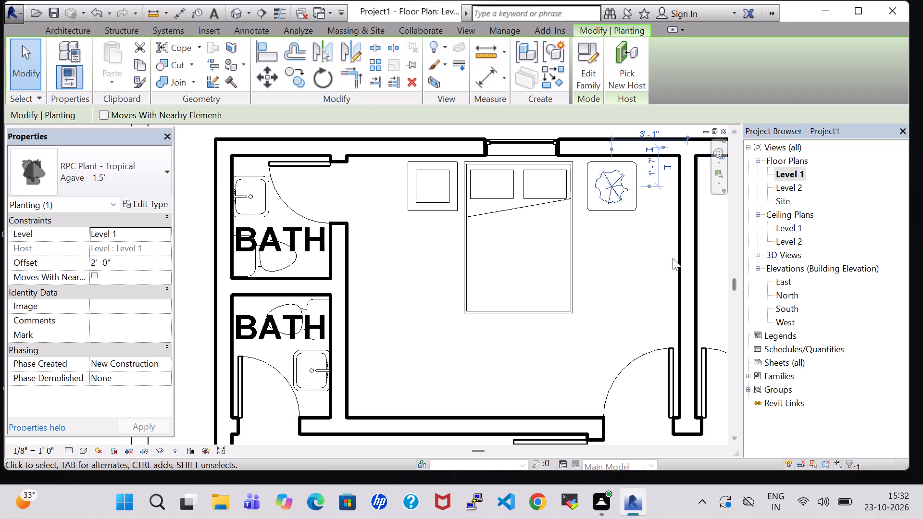
left_click(630, 260)
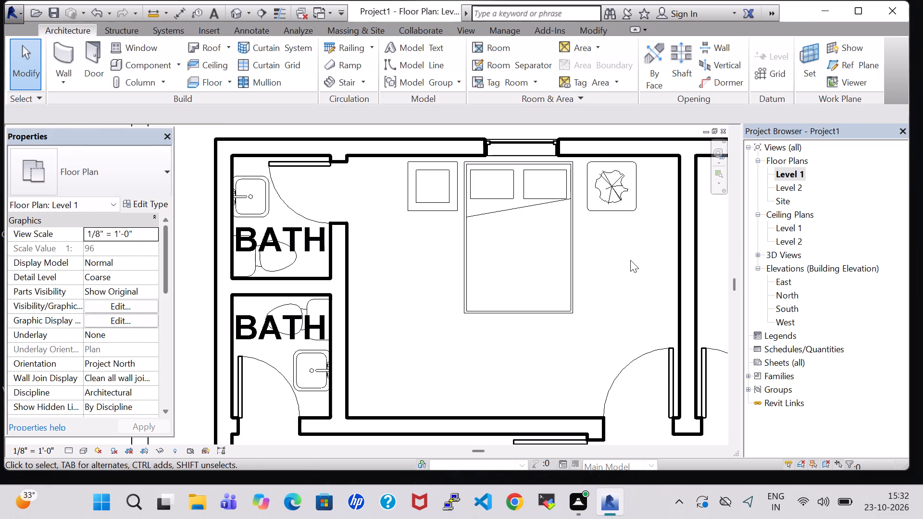
Load the Dresser family from the Storage furniture and place a 48" x 72" x 24" dresser in the bedroom's southwest corner.
left_click(141, 61)
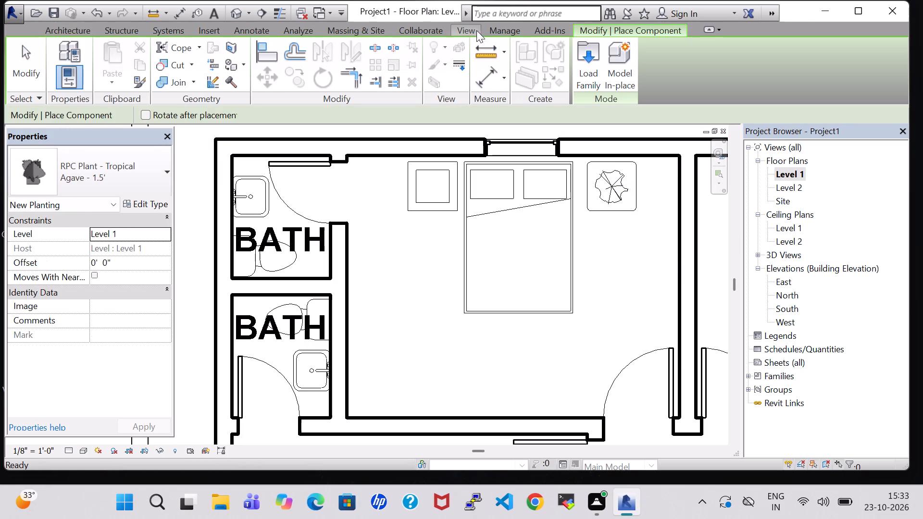
left_click(587, 62)
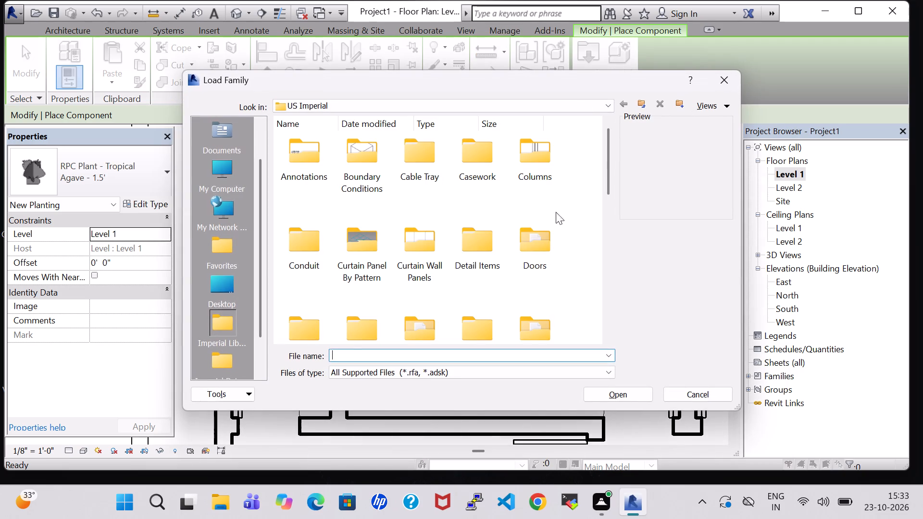
double_click(551, 334)
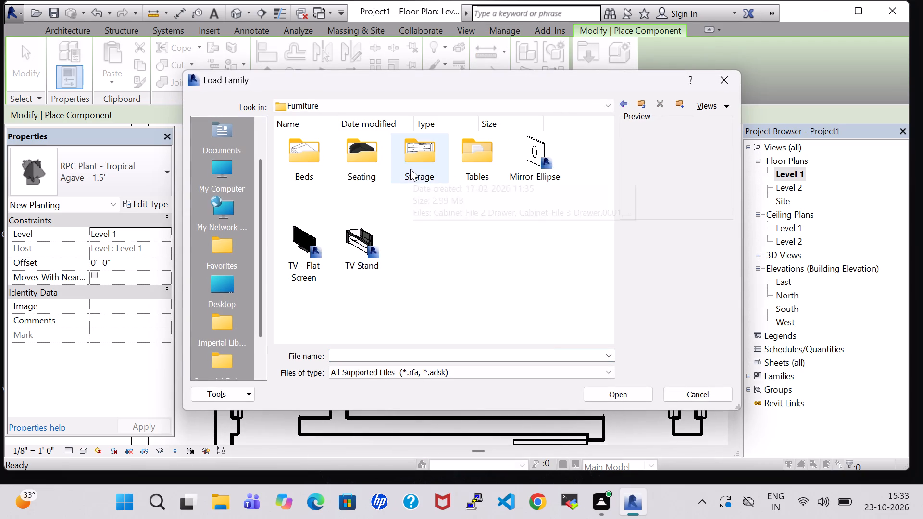
double_click(410, 169)
left_click(418, 244)
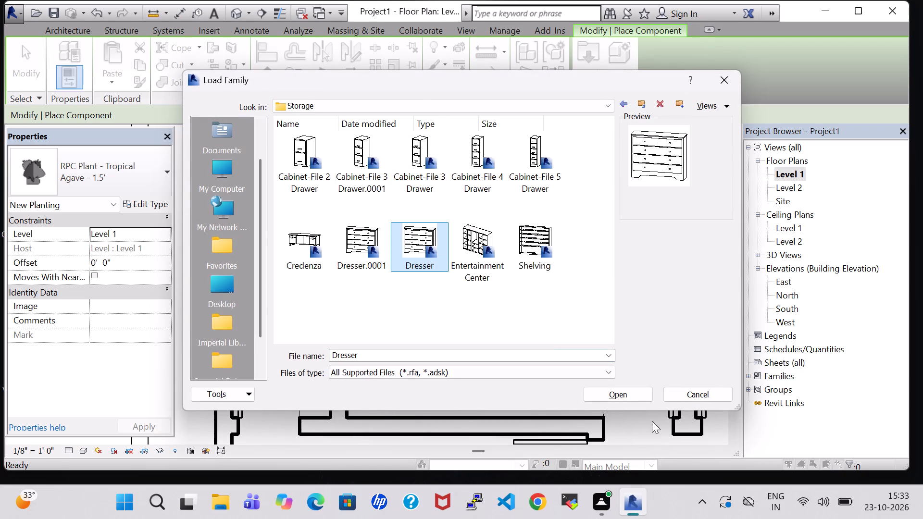
left_click(635, 391)
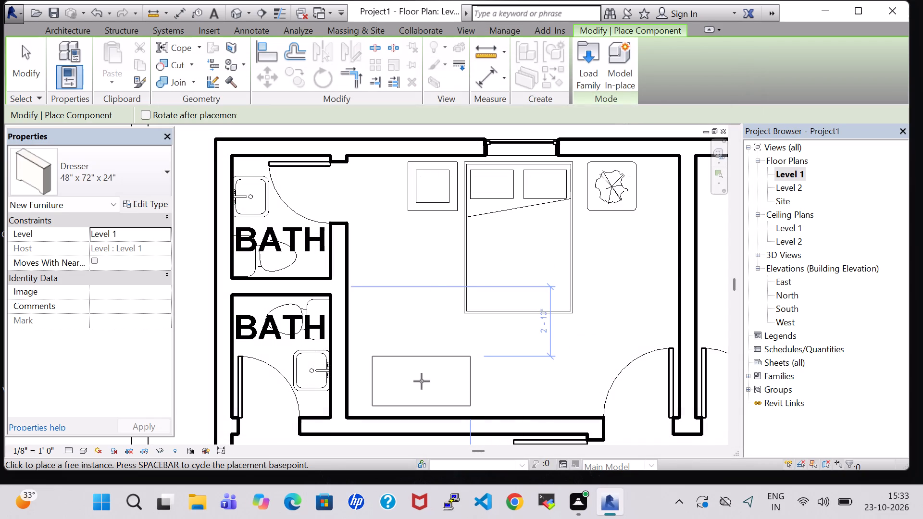
left_click(407, 385)
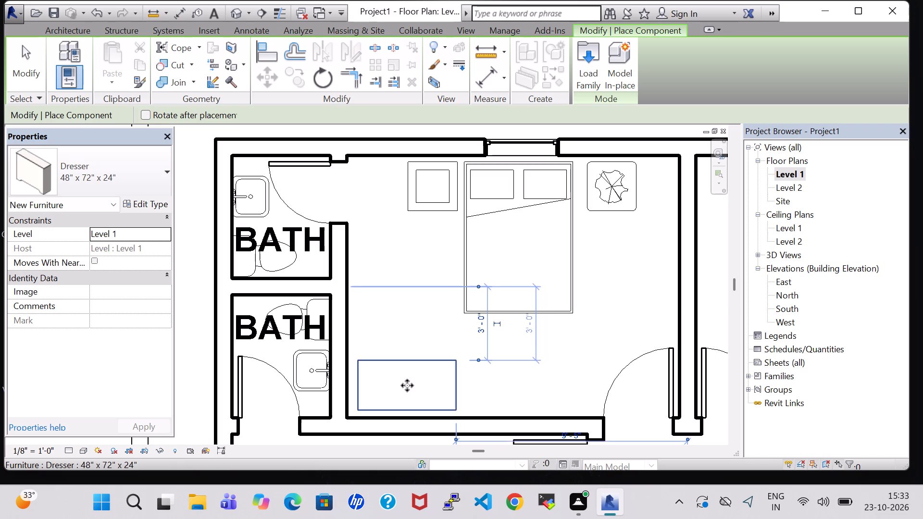
key("Escape")
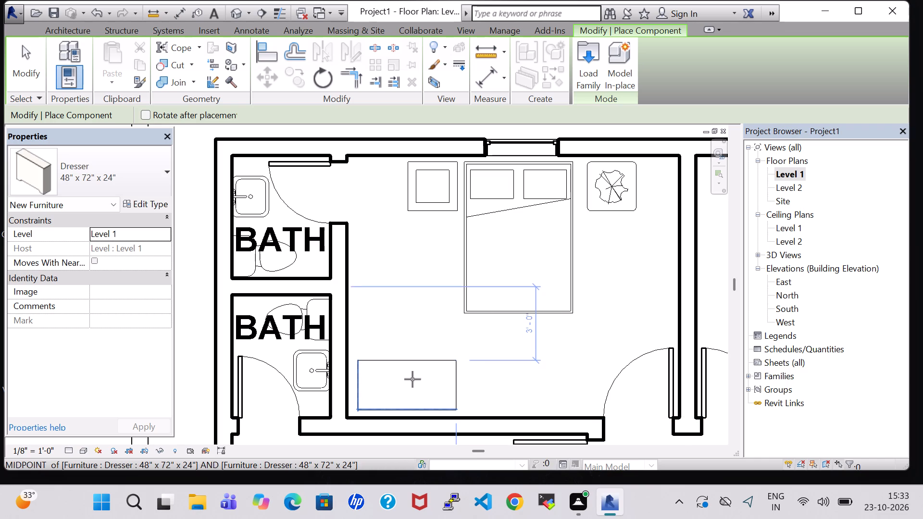
key("Escape")
Nudge the dresser slightly south and west, closer to the bedroom's southwest corner walls.
left_click(412, 377)
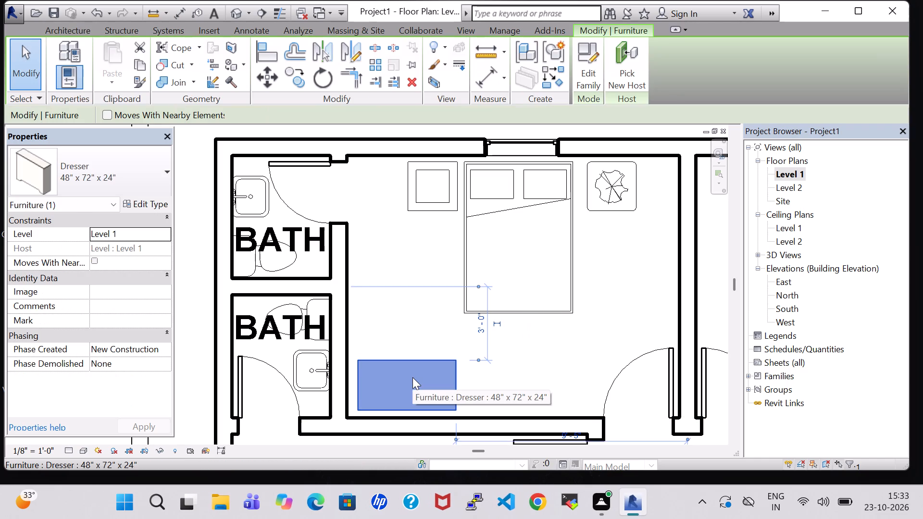
key("Down")
key("Left")
key("Left")
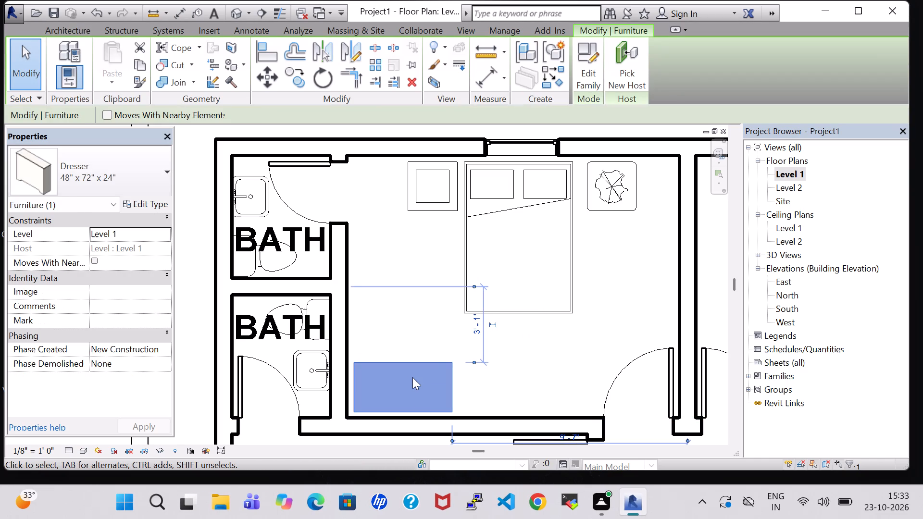
key("Left")
In the 3D view, rotate the bedroom's dresser 180° in place against the south wall.
left_click(236, 16)
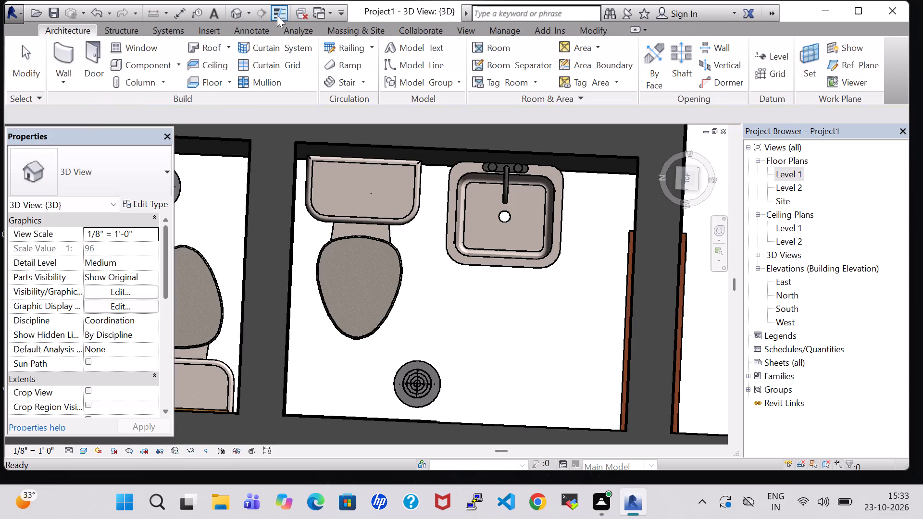
scroll(429, 252, "down", 9)
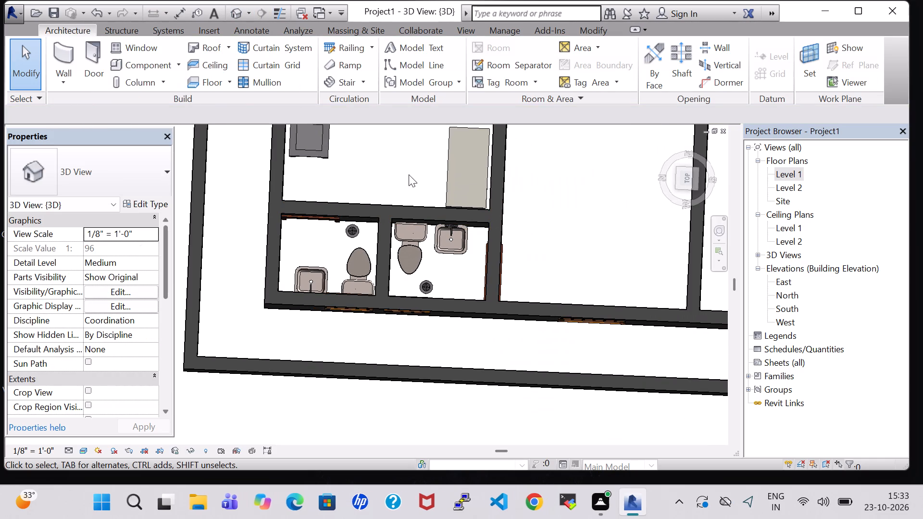
middle_click_drag(409, 174, 536, 168, "shift")
middle_click(536, 168, "shift")
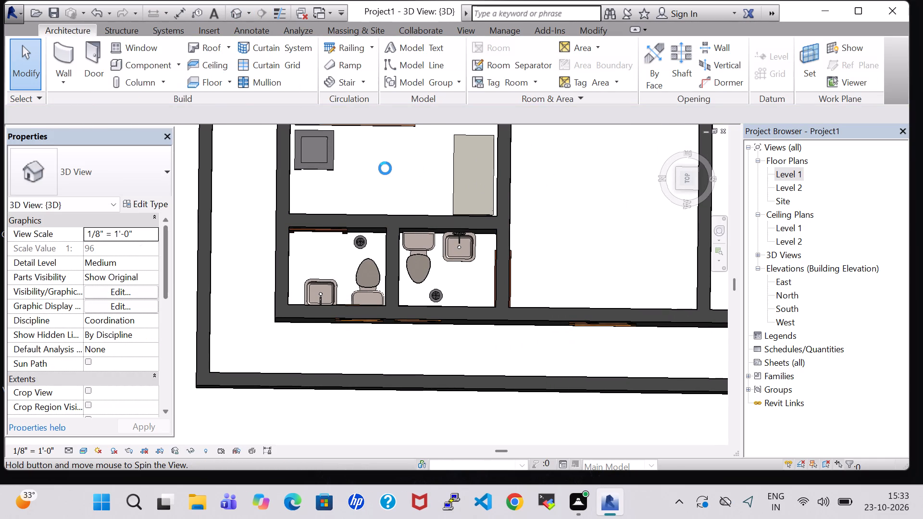
scroll(385, 168, "up", 1)
middle_click_drag(387, 168, 459, 176, "shift")
scroll(503, 224, "down", 4)
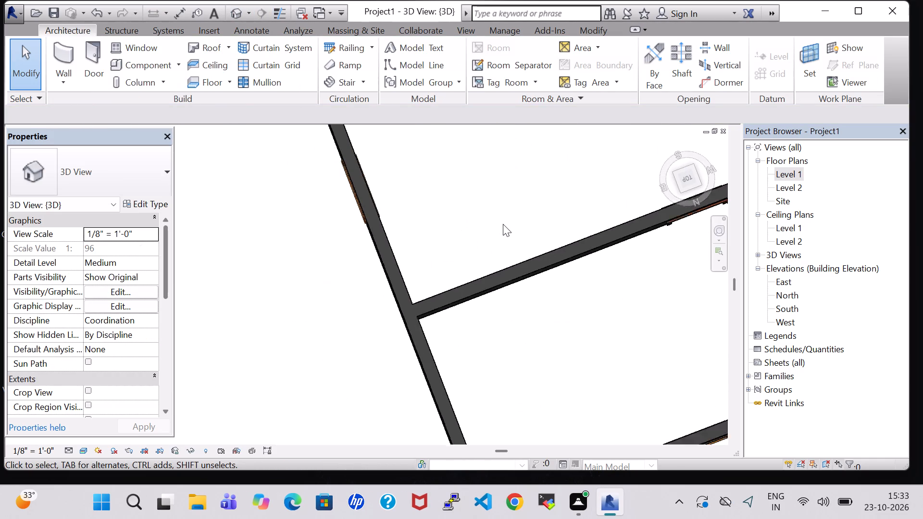
scroll(503, 224, "down", 4)
middle_click_drag(536, 241, 441, 263)
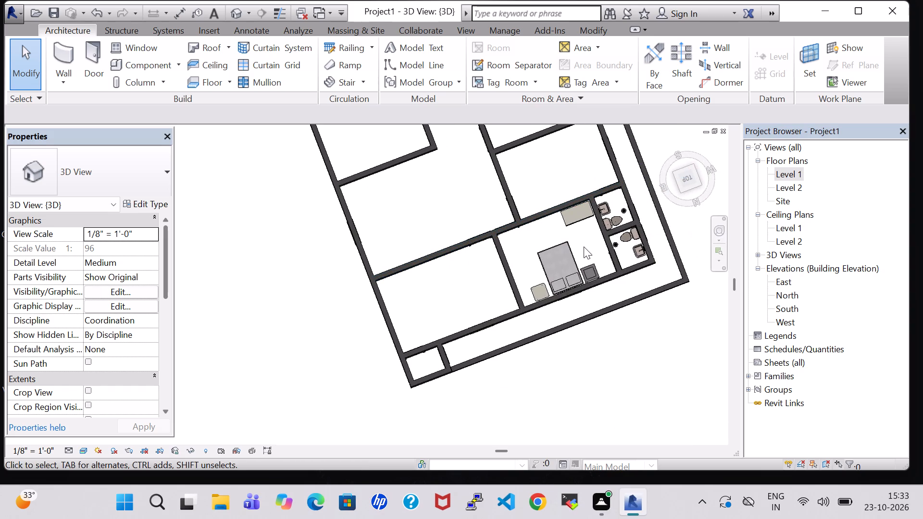
middle_click_drag(576, 244, 559, 156, "shift")
scroll(558, 156, "up", 1)
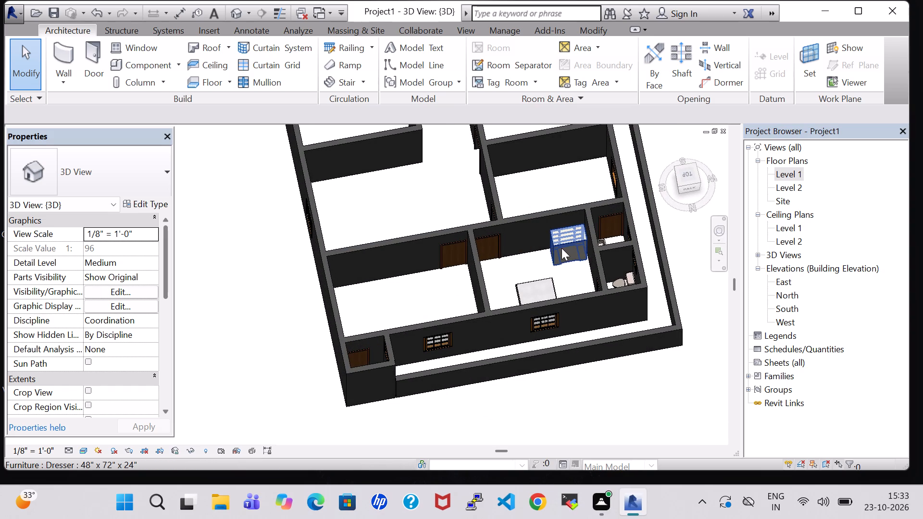
left_click(561, 247)
key("space")
key("space")
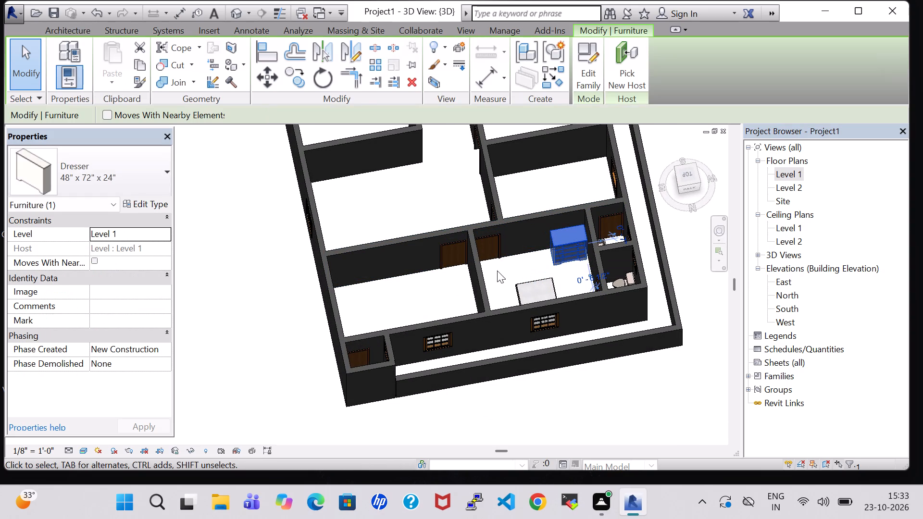
On Level 1, load Cabinet-File 2 Drawer and place the 15" x 18" cabinet facing west near the bedroom's east wall, about 5' from the south wall.
left_click(510, 267)
double_click(800, 172)
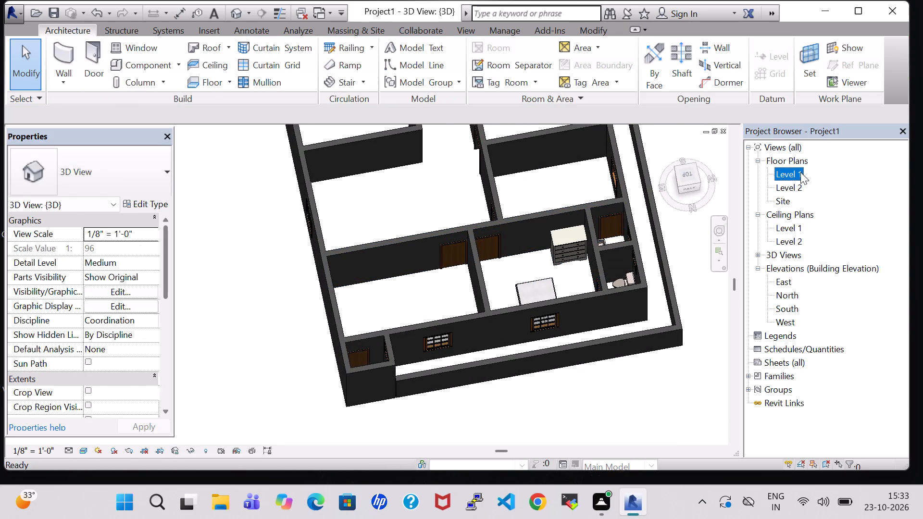
scroll(680, 208, "down", 2)
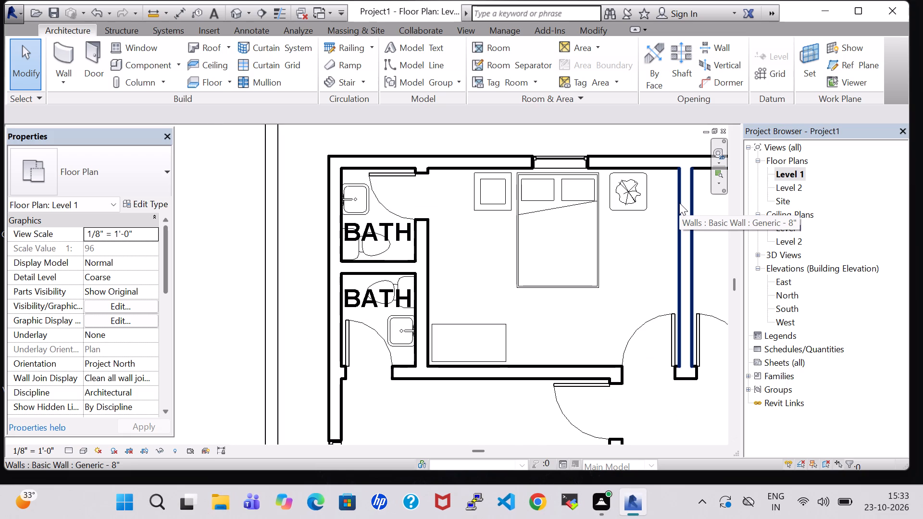
left_click(150, 68)
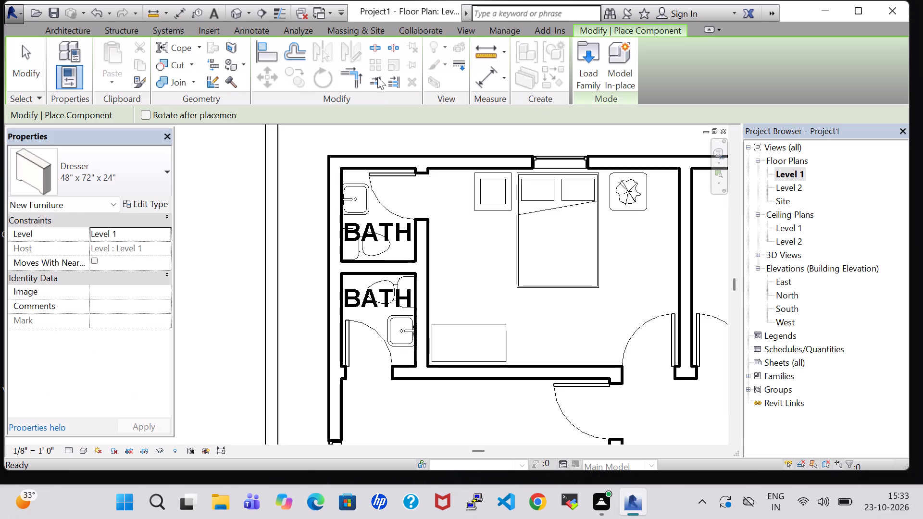
left_click(586, 62)
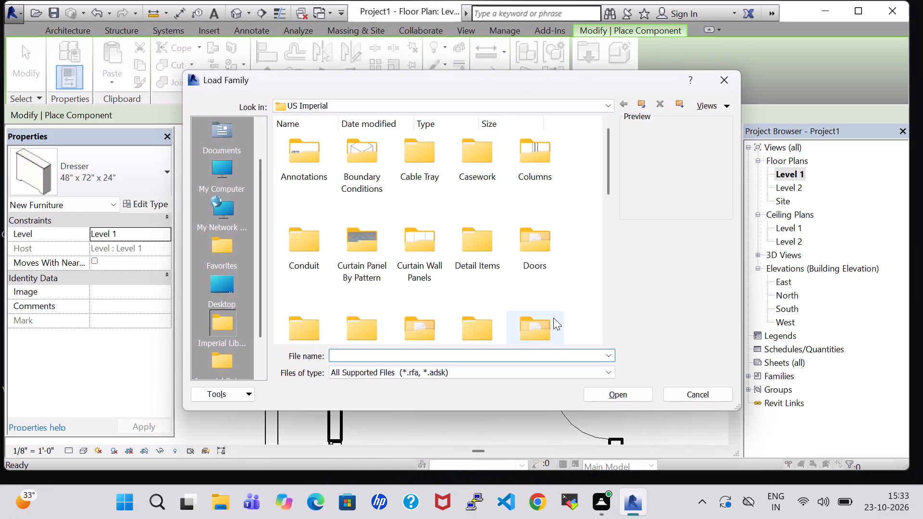
double_click(549, 330)
double_click(352, 152)
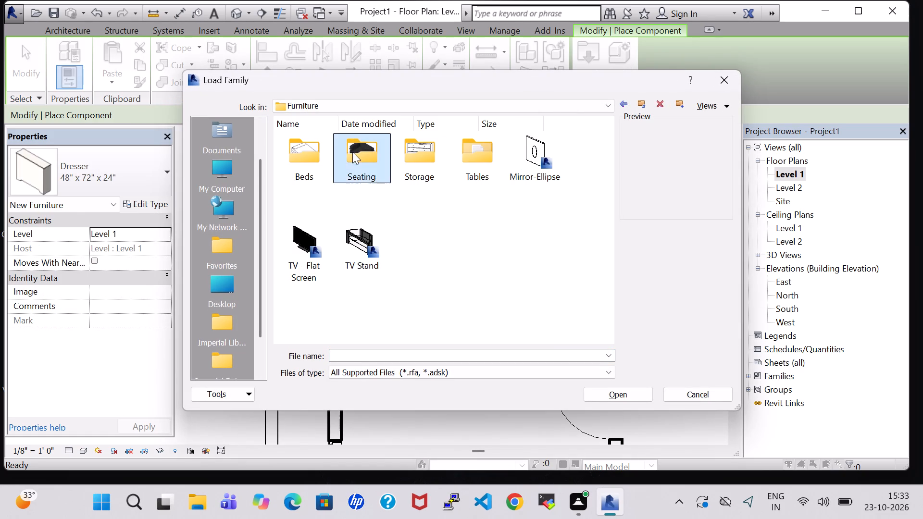
left_click(625, 105)
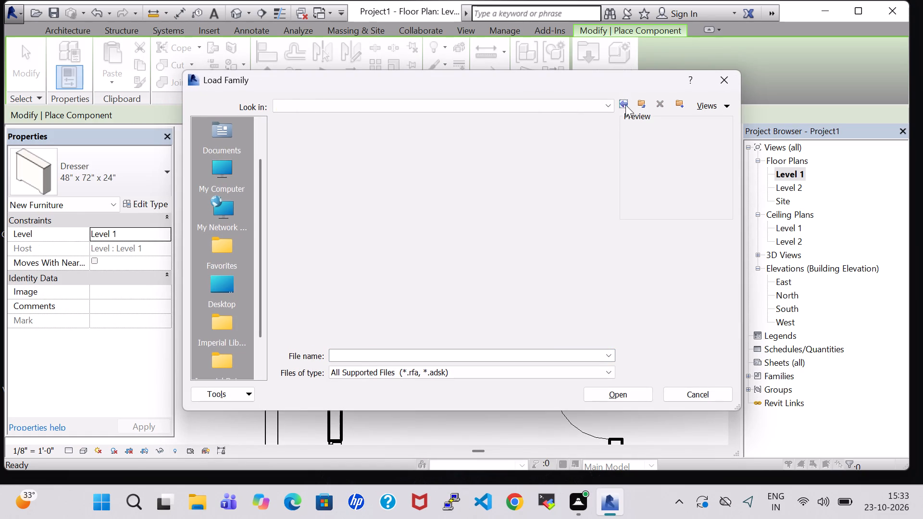
double_click(424, 168)
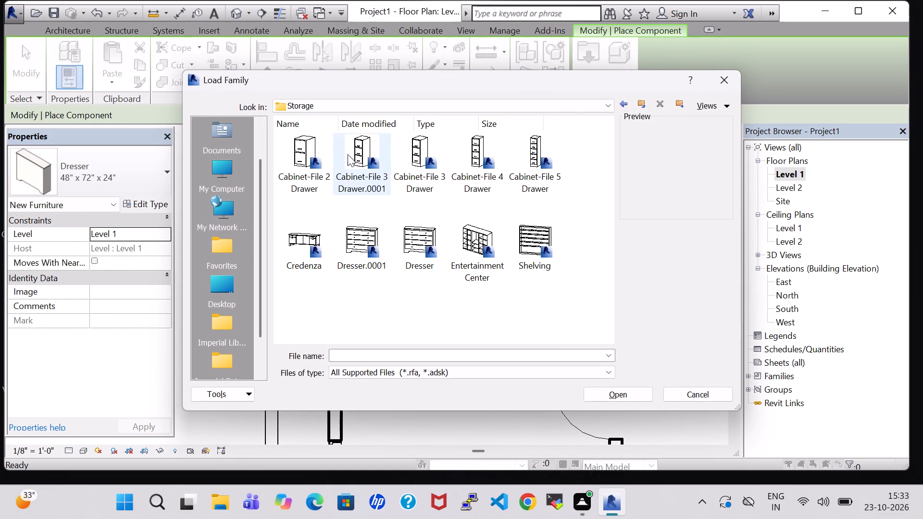
left_click(299, 146)
left_click(631, 395)
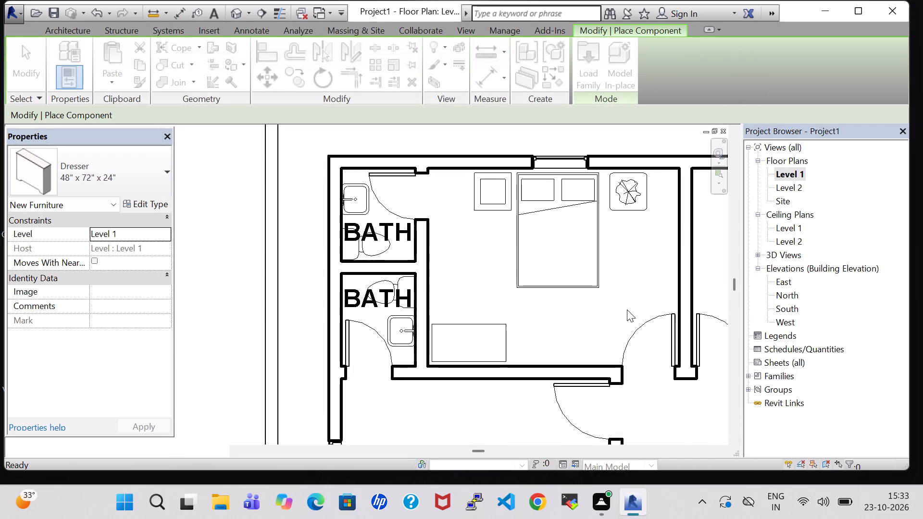
key("space")
key("space")
key("space")
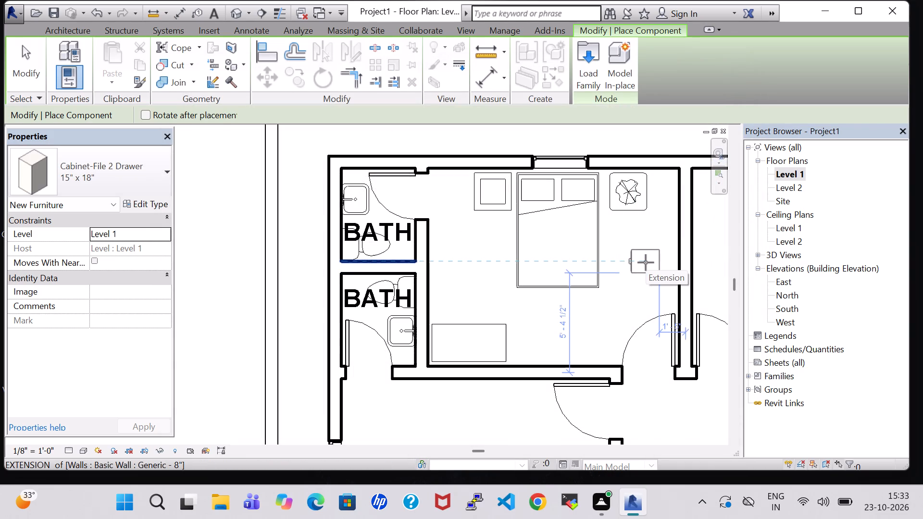
scroll(646, 262, "up", 6)
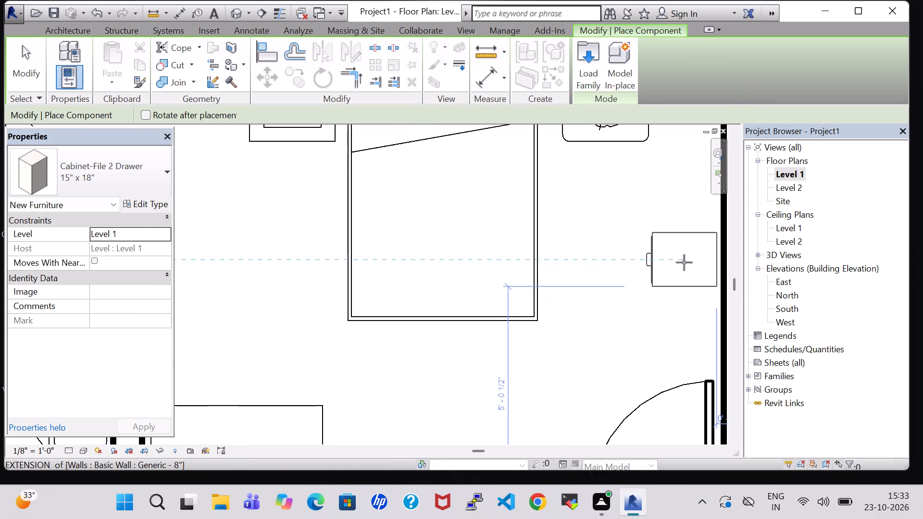
left_click(684, 262)
key("Escape")
key("Escape")
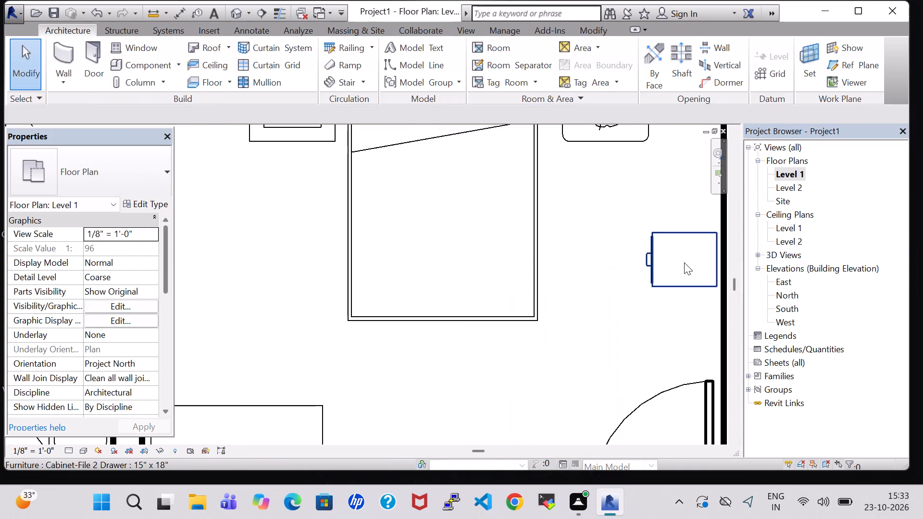
Nudge the two-drawer file cabinet slightly east until it sits against the bedroom's east wall.
left_click(684, 262)
key("Right")
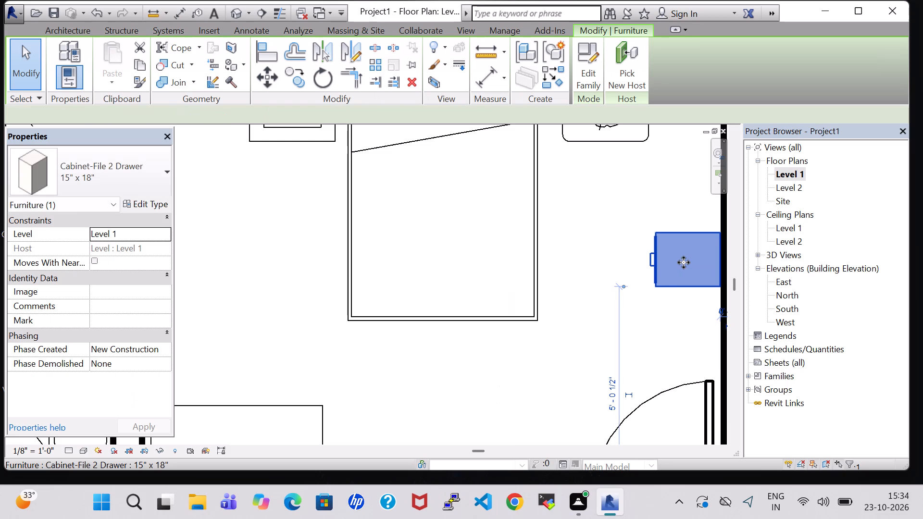
scroll(631, 225, "down", 6)
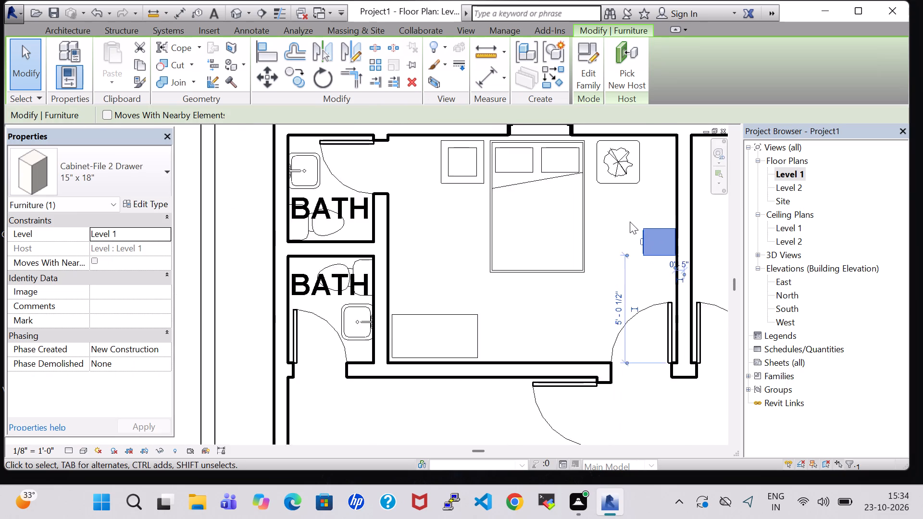
left_click(472, 227)
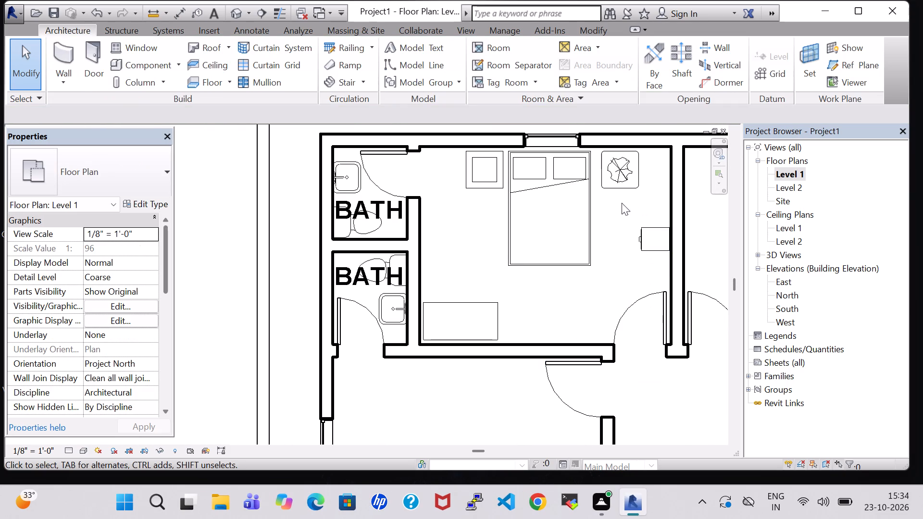
Nudge the bedroom's double bed east until it is about 4' 2" from the east wall's centreline.
left_click(583, 181)
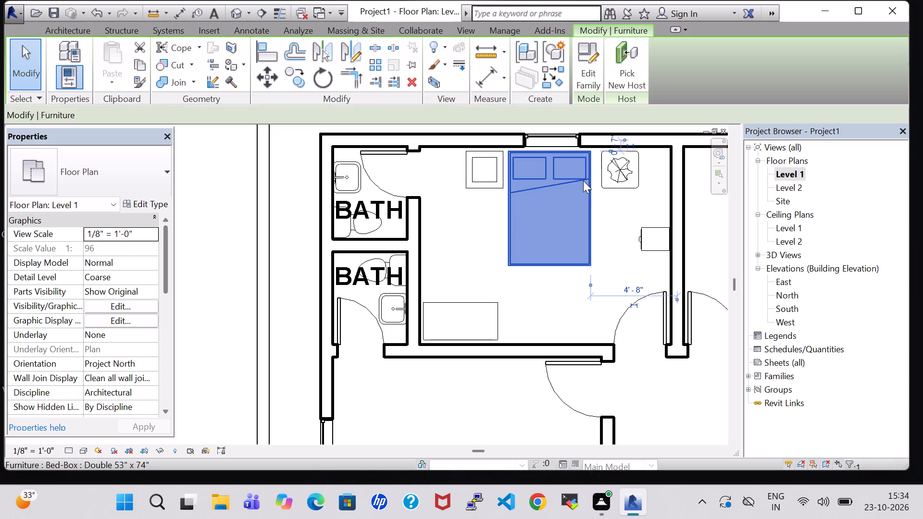
key("Right")
key("Right")
key("Right")
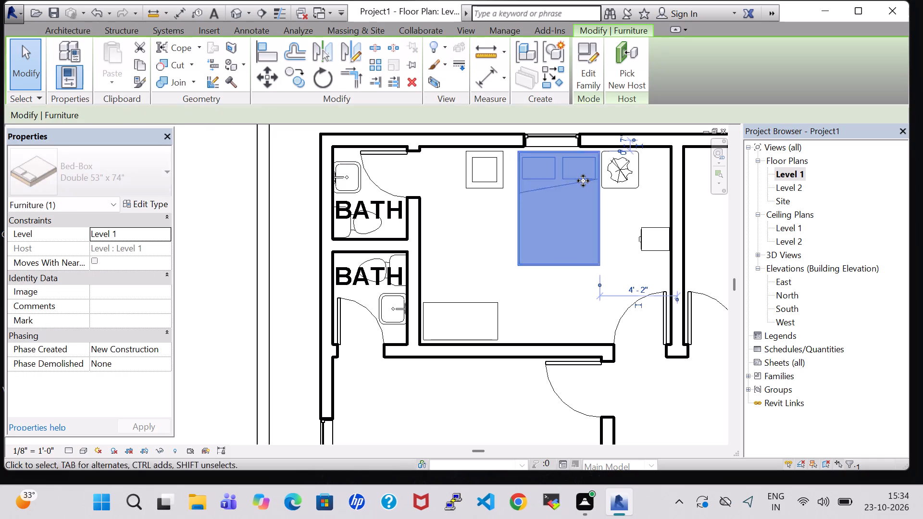
Nudge the coffee table and the end table east so each sits beside the bed with a small, even gap.
left_click(490, 165)
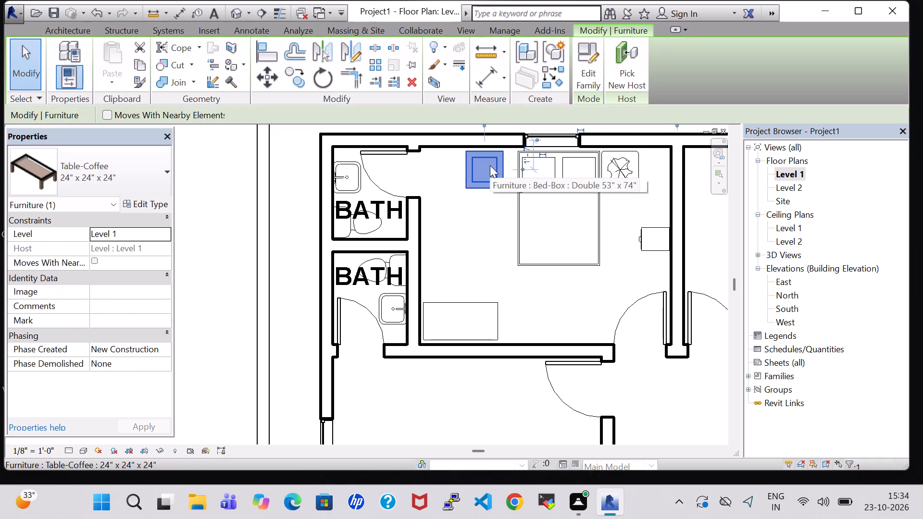
key("Right")
key("Right")
key("Right")
key("Right")
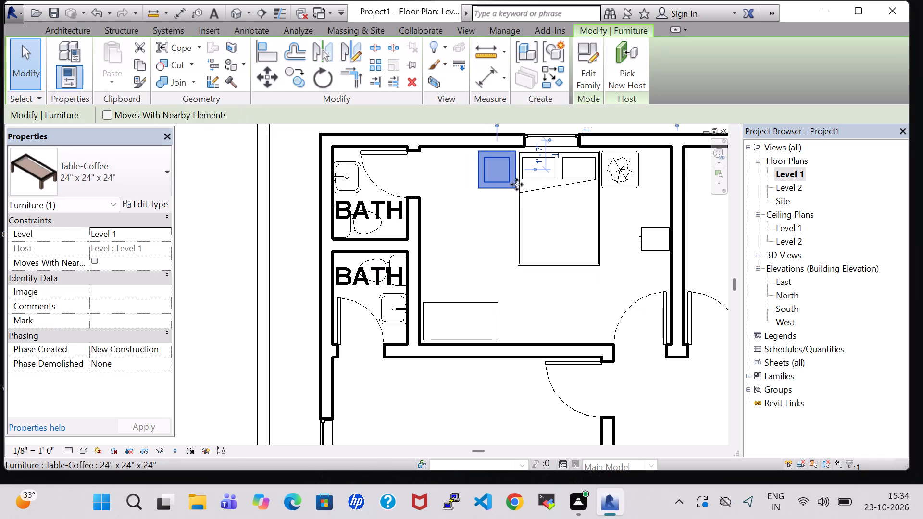
left_click(638, 185)
key("Right")
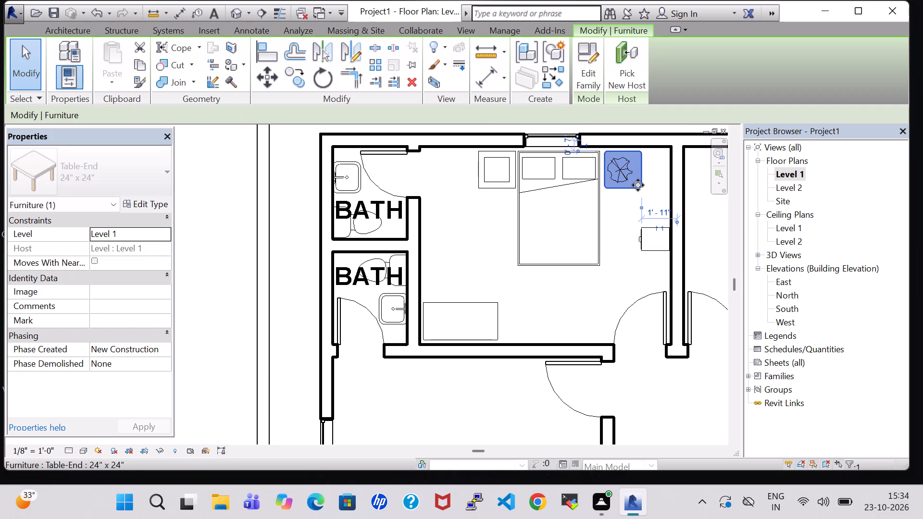
left_click(485, 245)
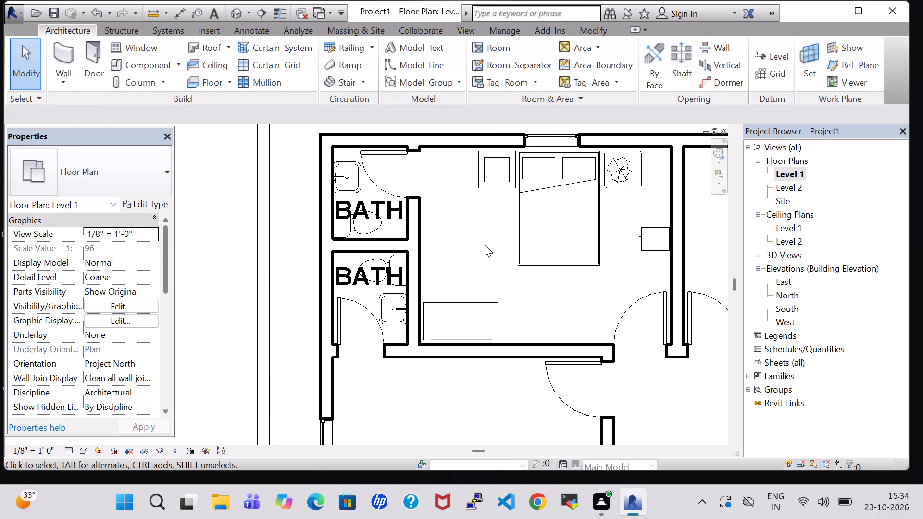
left_click(496, 181)
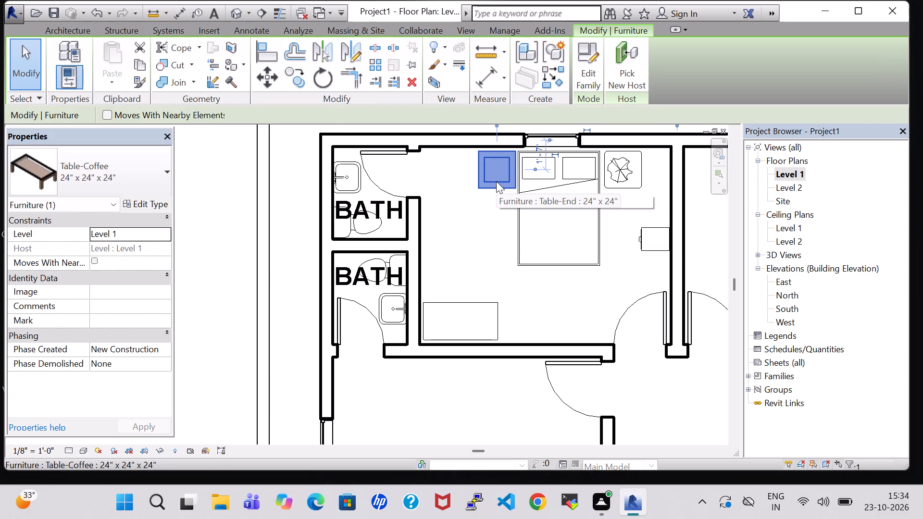
key("Left")
left_click(493, 210)
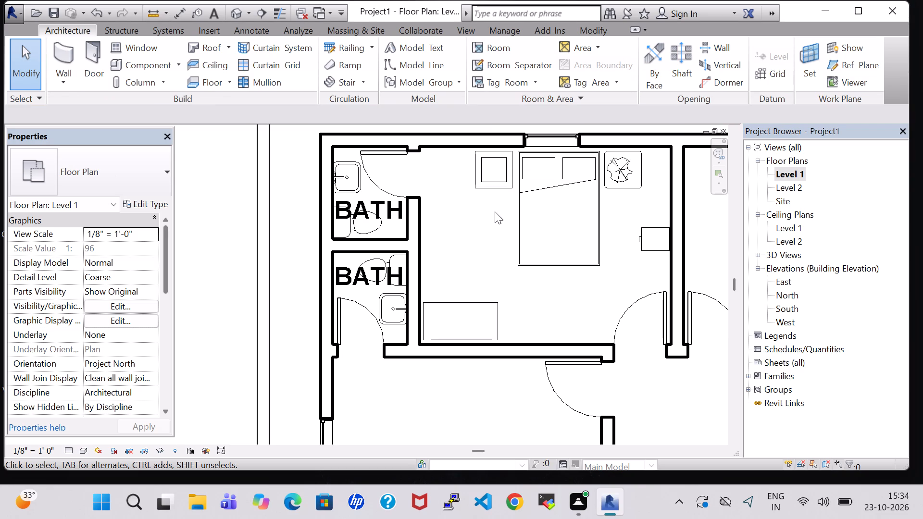
Place a tagged room in the furnished bedroom and name it BEDROOM.
scroll(504, 287, "down", 2)
left_click(487, 46)
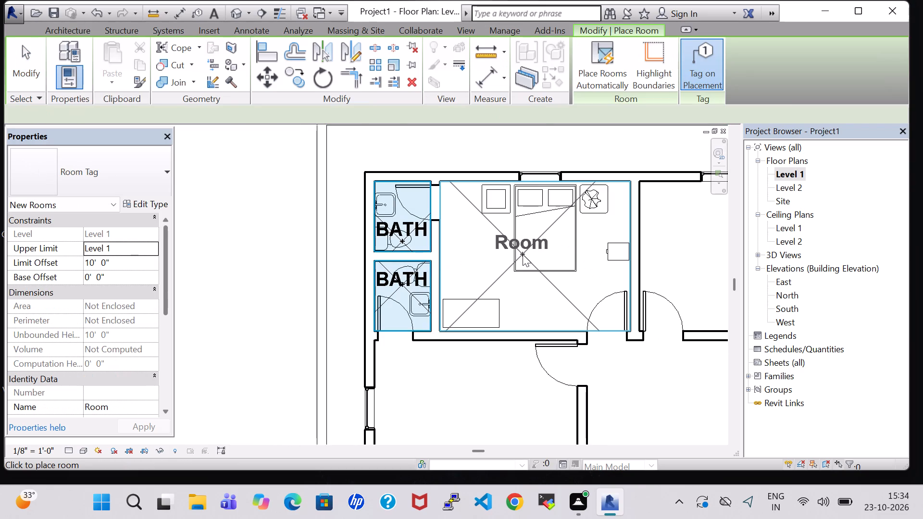
left_click(523, 254)
key("Escape")
key("Escape")
double_click(539, 246)
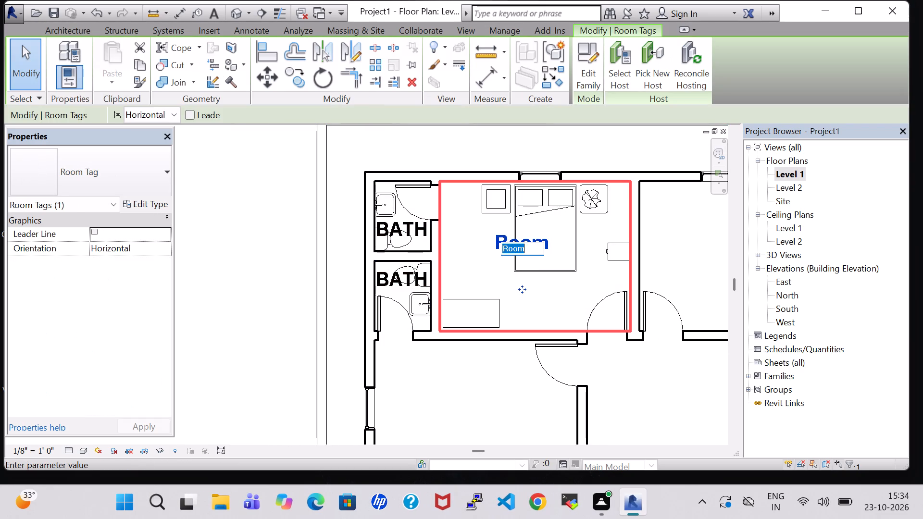
key("BackSpace")
type("BEDROOM")
key("Return")
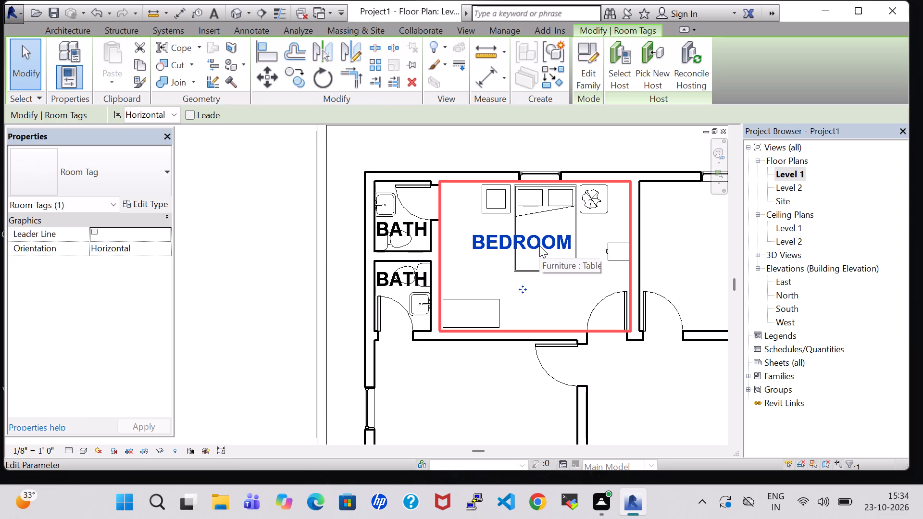
Create a similar 20" x 18" Sink Vanity-Square from the northwest bath's sink and place it against the small northeast room's north wall.
scroll(539, 246, "down", 4)
middle_click_drag(645, 248, 540, 250)
scroll(345, 223, "up", 3)
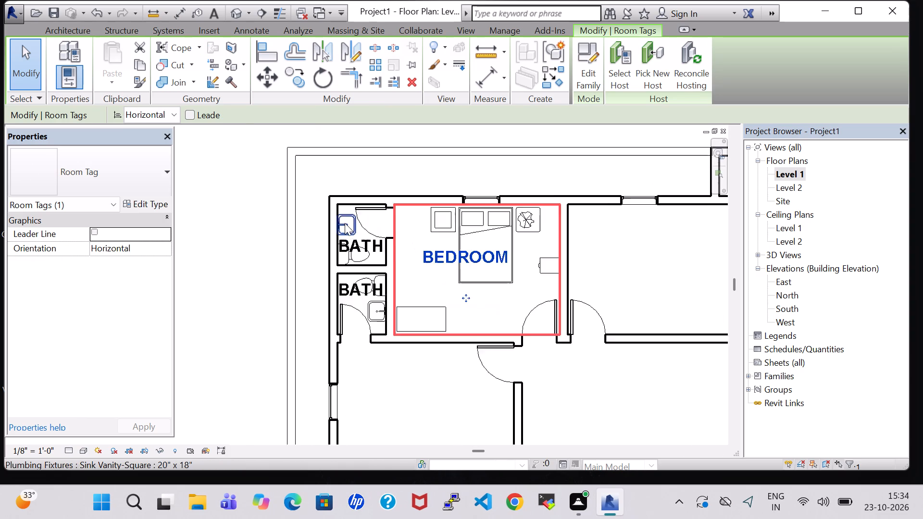
scroll(345, 223, "up", 5)
left_click(351, 215)
right_click(351, 215)
left_click(435, 256)
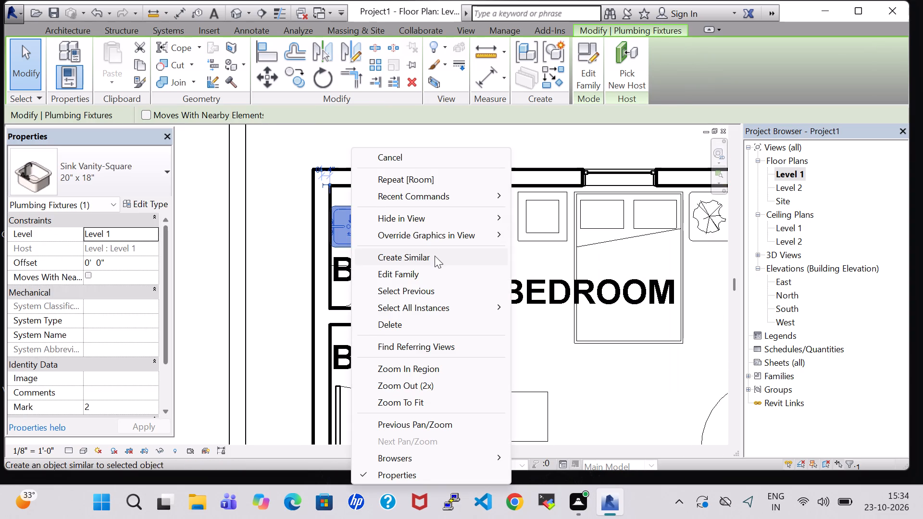
middle_click_drag(565, 275, 260, 265)
middle_click_drag(706, 263, 509, 308)
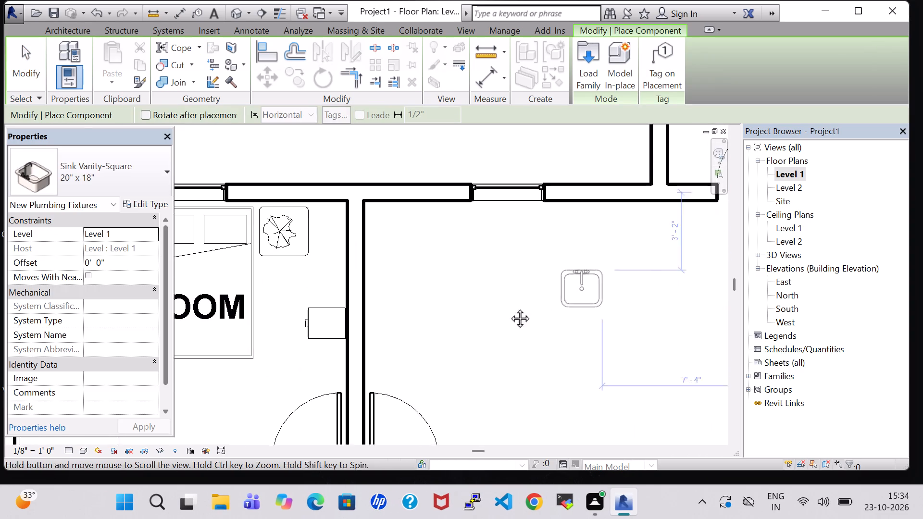
middle_click_drag(509, 308, 392, 354)
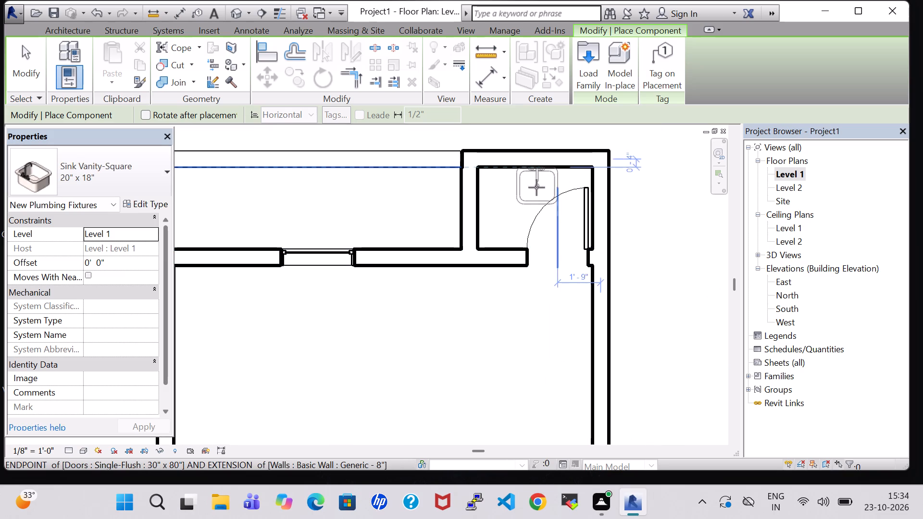
left_click(543, 187)
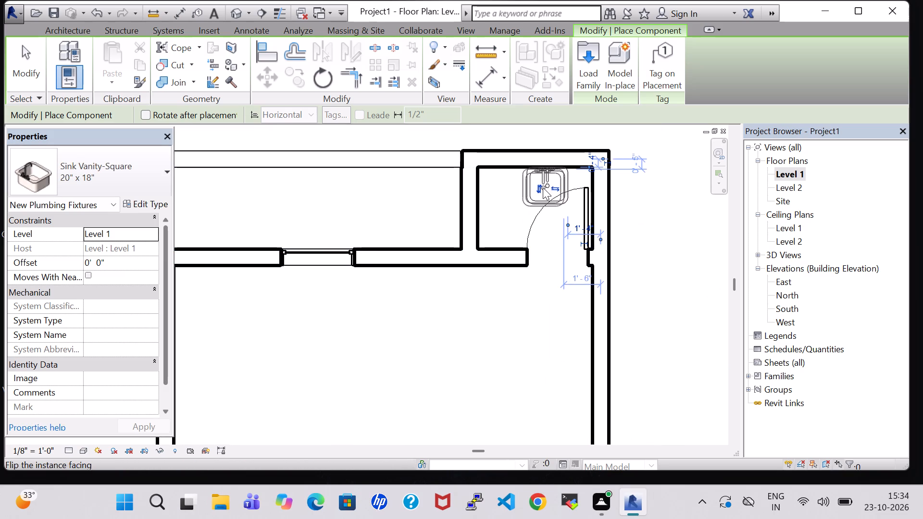
key("Escape")
key("Escape")
Examine the transom window in the small northeast room's west wall and the adjoining north wall.
scroll(548, 208, "down", 7)
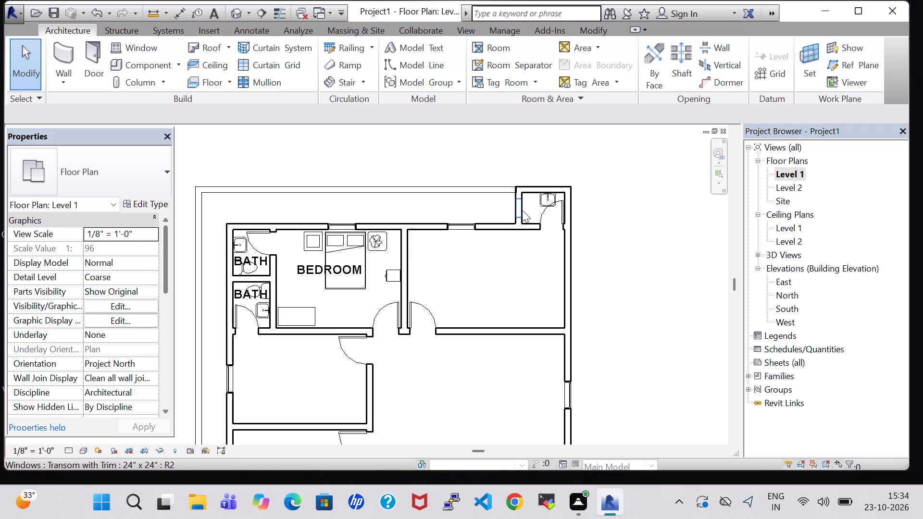
scroll(522, 210, "up", 5)
left_click(524, 183)
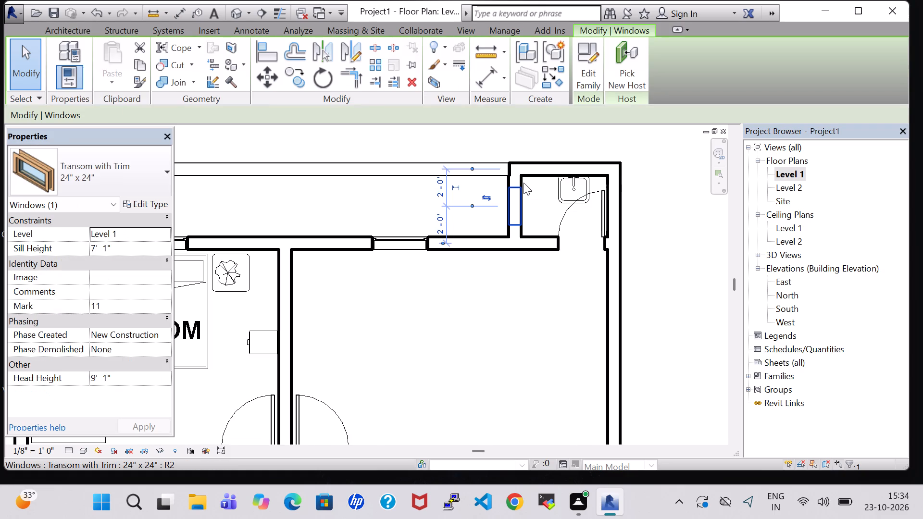
left_click(524, 195)
left_click(394, 207)
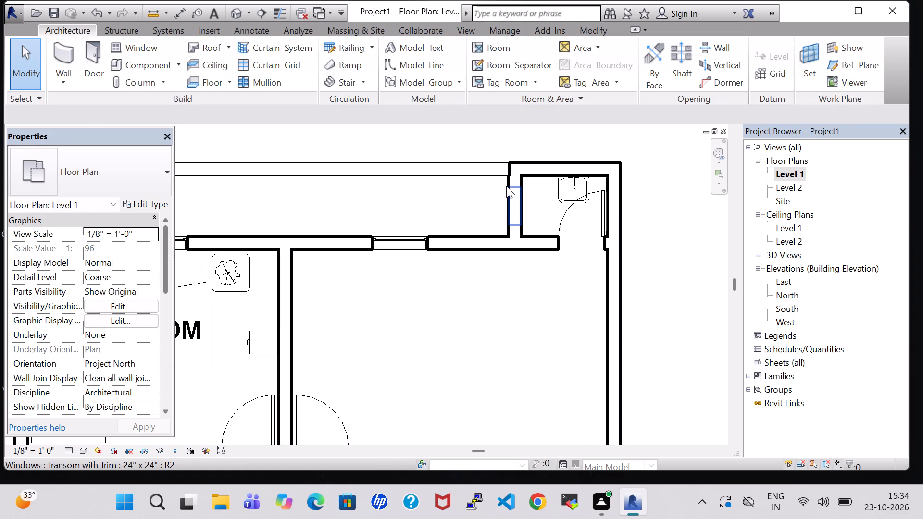
scroll(510, 181, "up", 3)
left_click(514, 159)
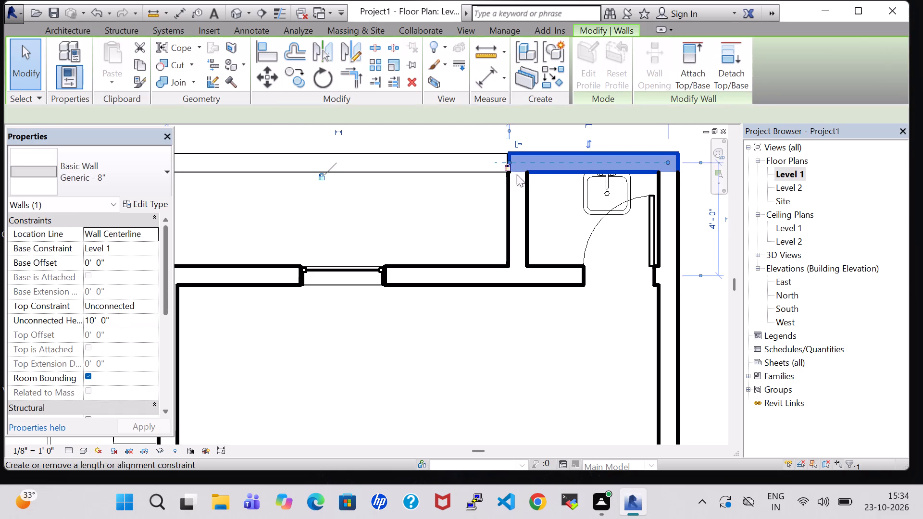
left_click(543, 237)
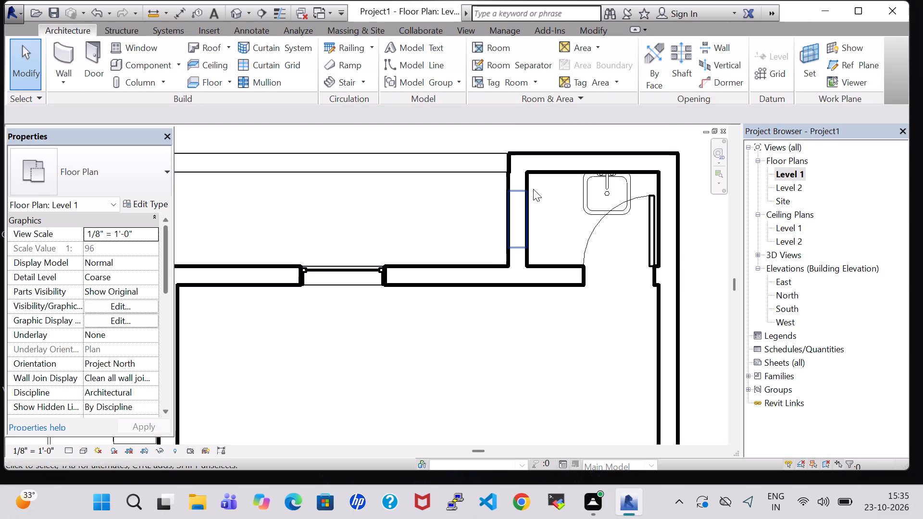
Nudge the small northeast room's west wall westward until it is 5' 11" from the east wall.
left_click(527, 182)
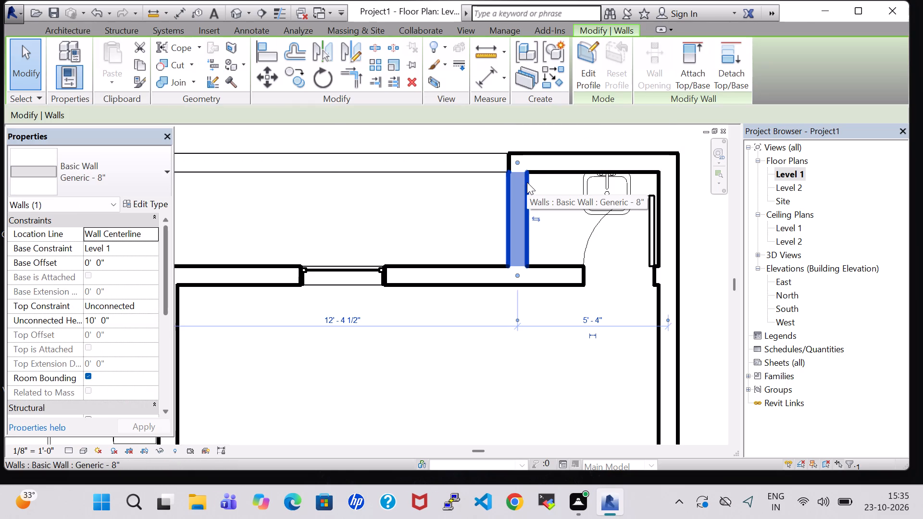
key("Left")
key("Left")
key("Left")
key("Left")
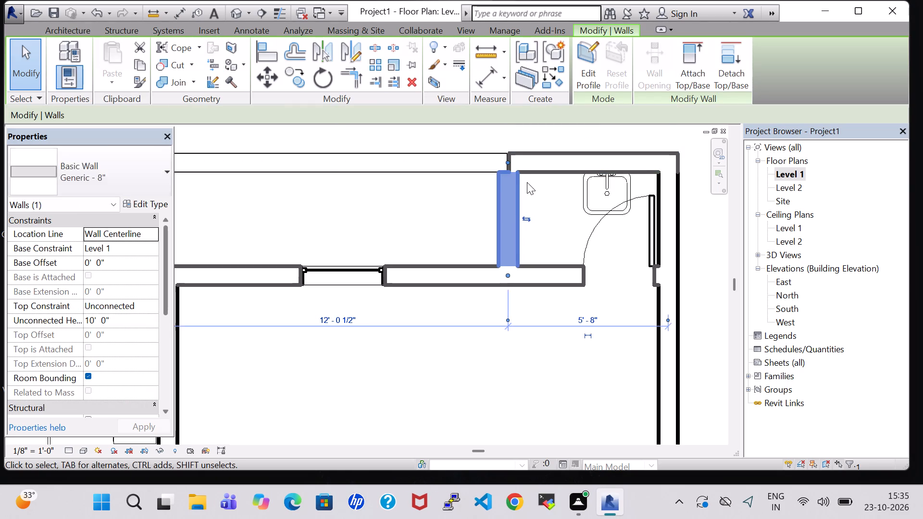
key("Left")
key("Left")
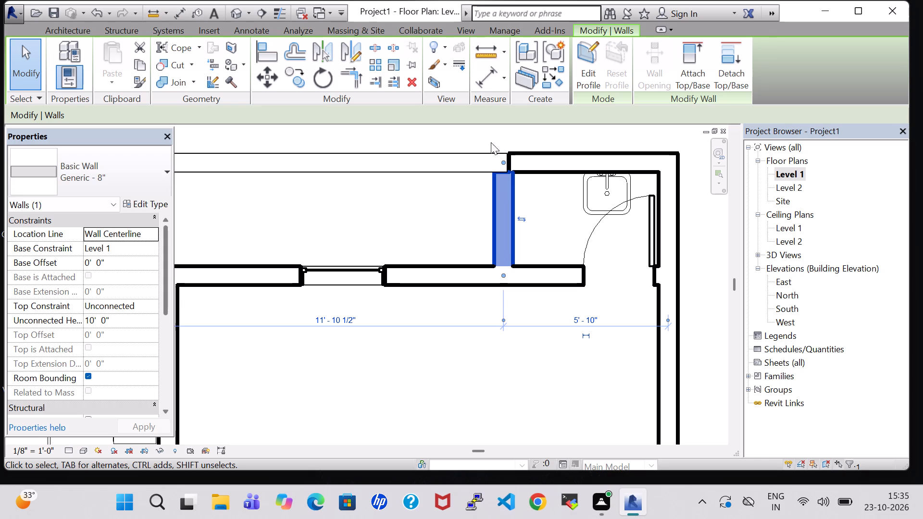
left_click(507, 161)
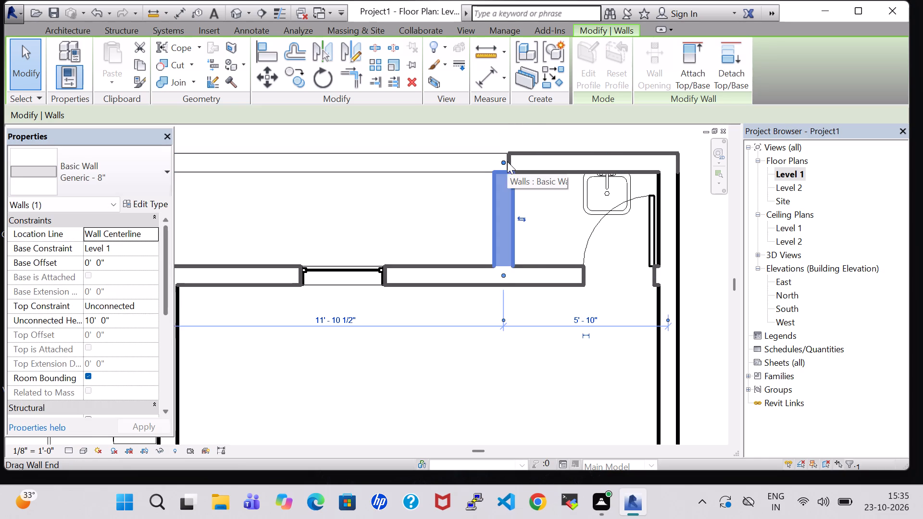
key("Left")
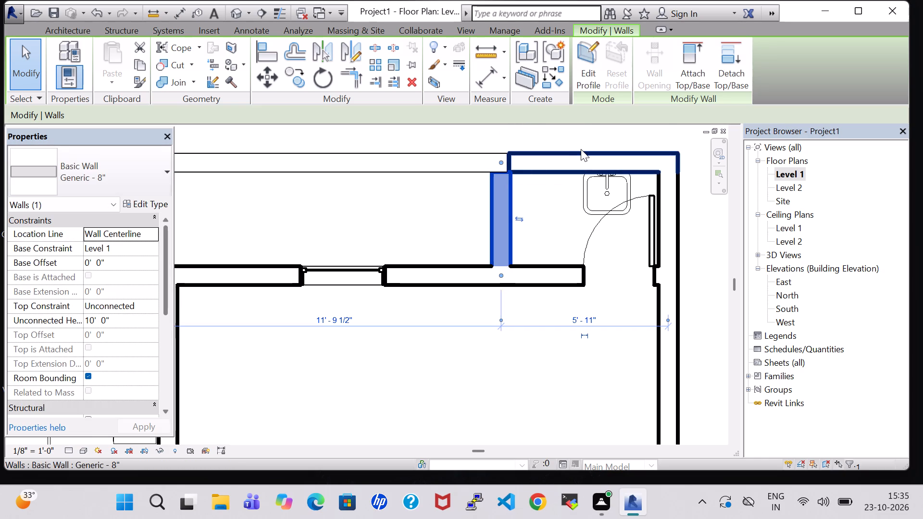
Nudge the small northeast room's north wall west until its end meets the west wall's outer face, unjoining the conflicting walls.
left_click(581, 148)
key("Left")
key("Left")
key("Left")
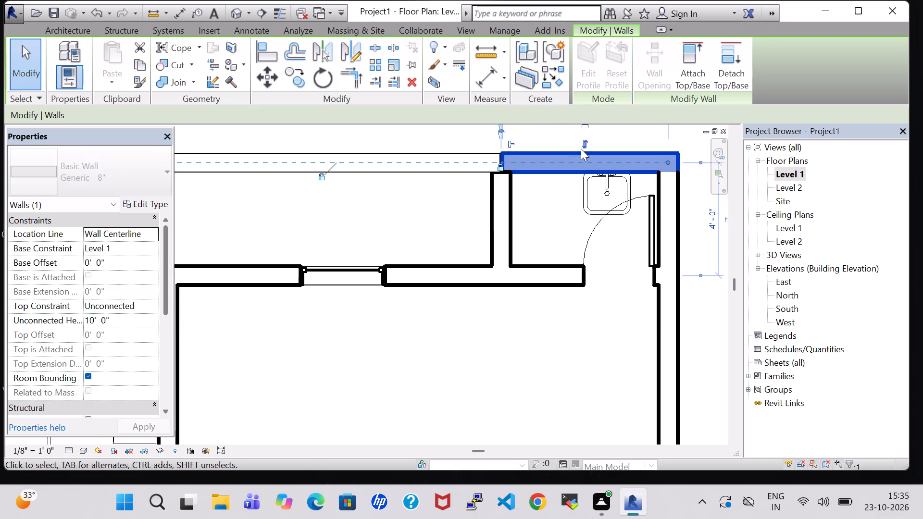
key("Left")
key("Left")
key("Left")
key("Left")
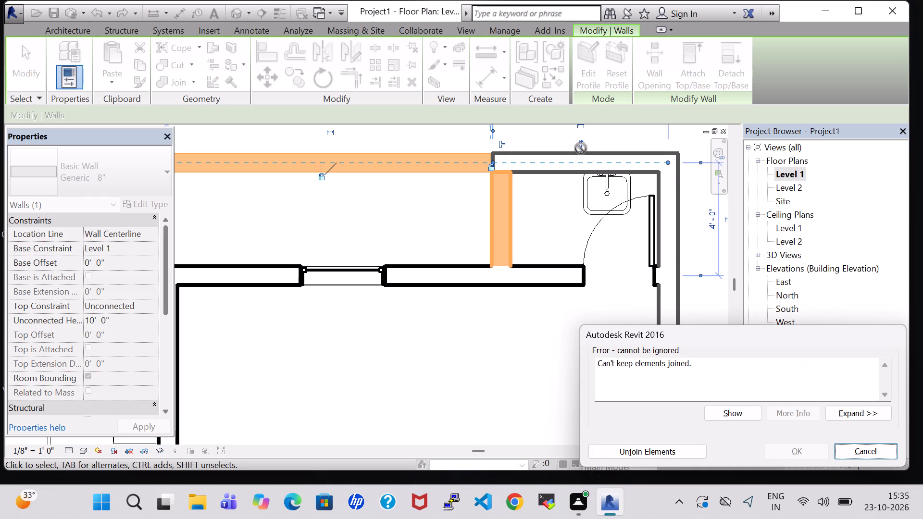
left_click(642, 455)
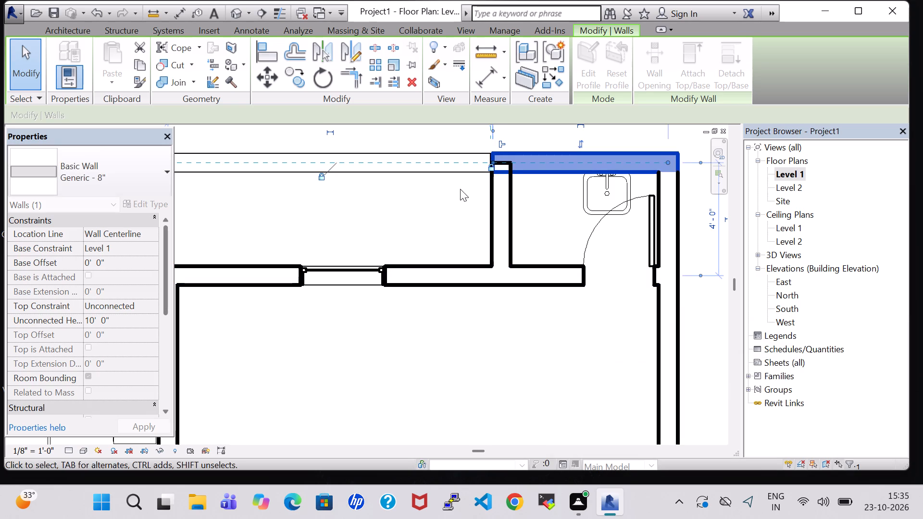
Nudge the small northeast room's west wall south to clean up its corner with the north wall.
scroll(485, 189, "up", 7)
key("Escape")
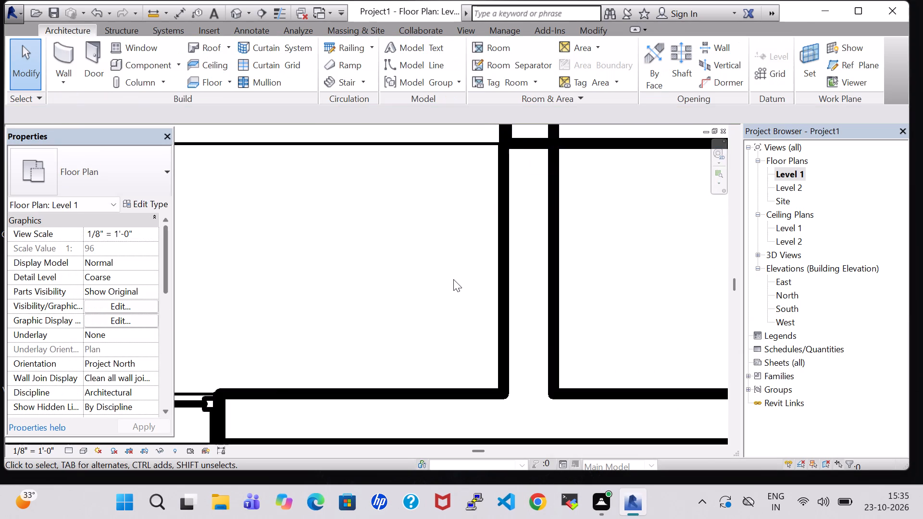
middle_click_drag(522, 159, 524, 249)
left_click(533, 209)
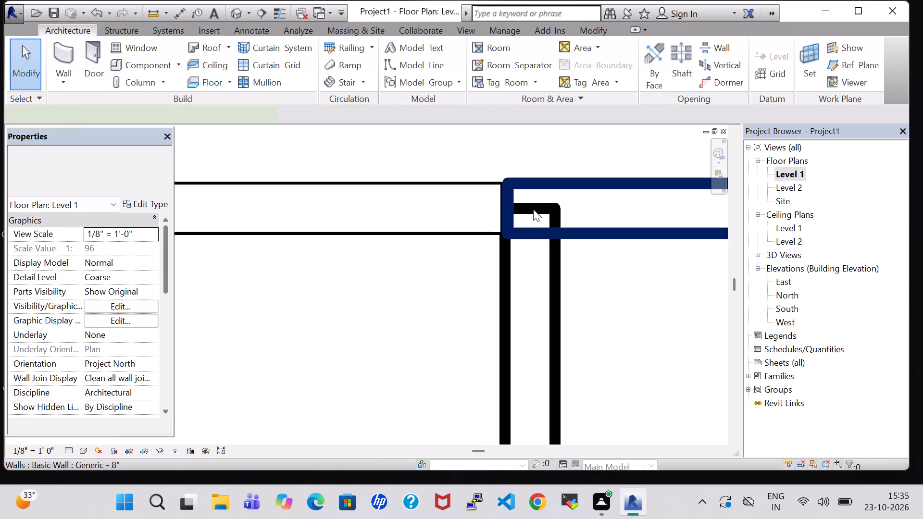
left_click(615, 327)
left_click(556, 213)
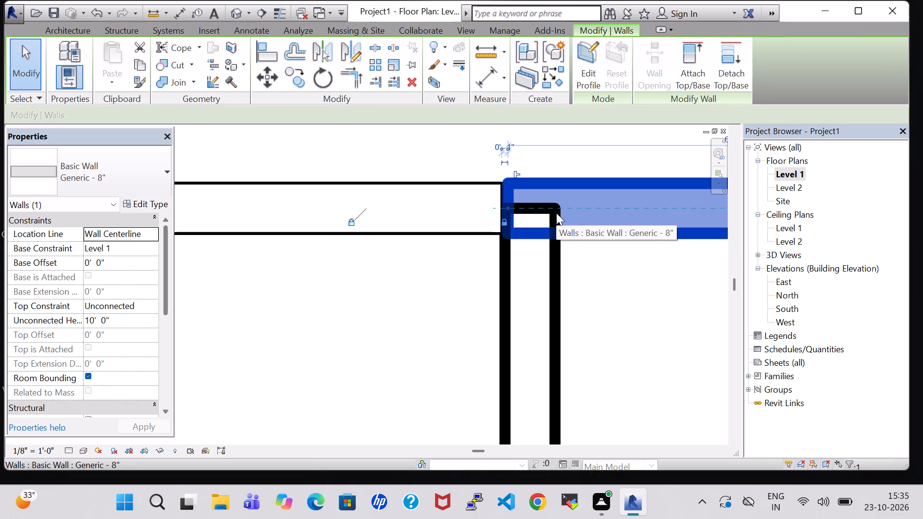
left_click(573, 282)
left_click(558, 269)
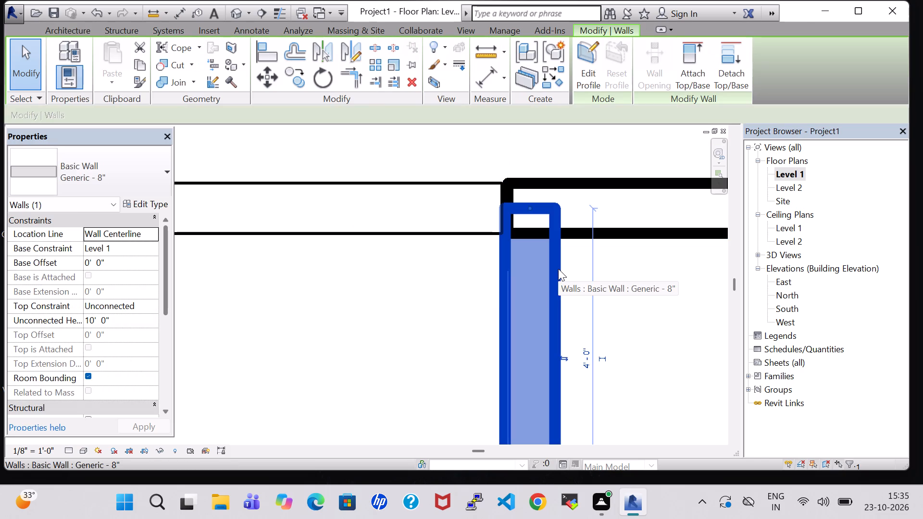
key("Down")
left_click(406, 315)
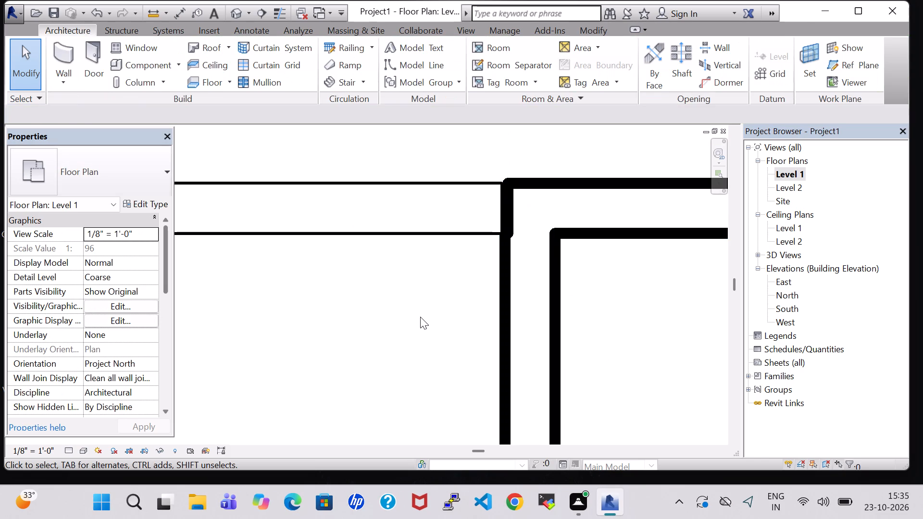
Create a similar Toilet-Domestic-3D from the northwest bath's toilet and place it against the small northeast room's north wall, beside the west wall.
scroll(420, 317, "down", 8)
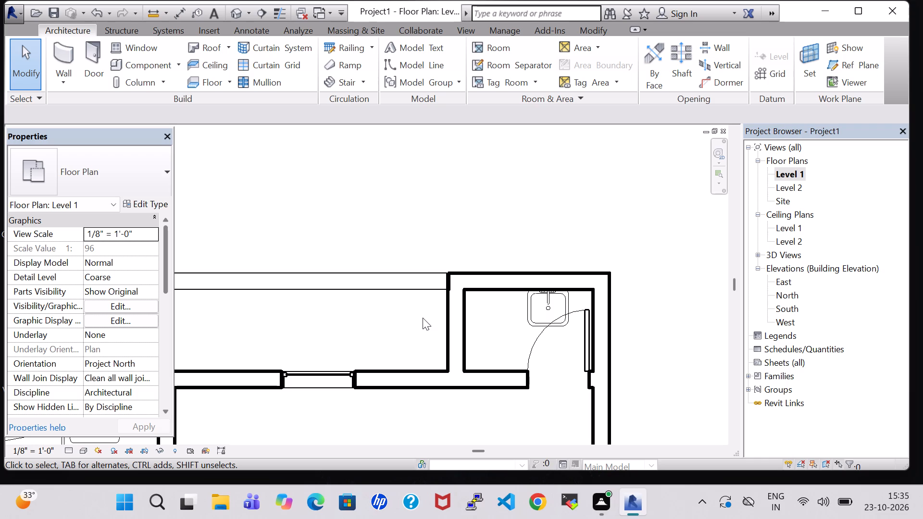
scroll(423, 318, "down", 4)
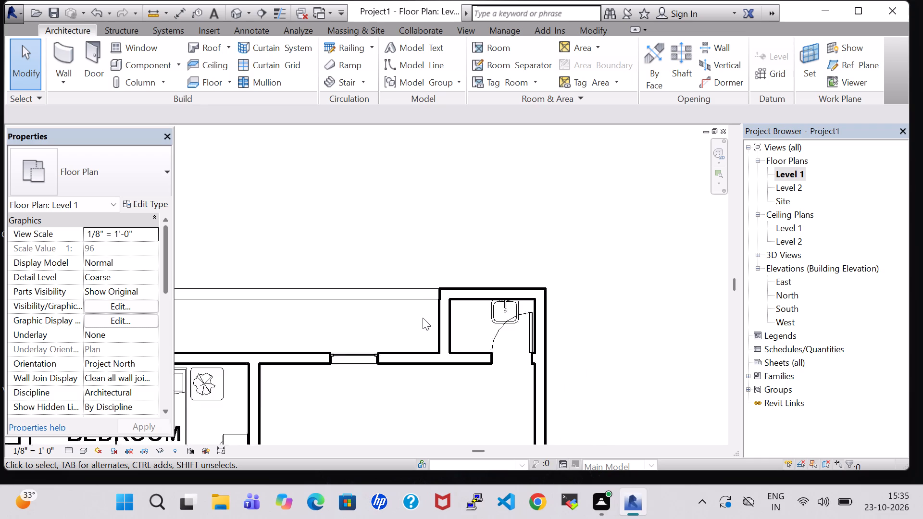
scroll(423, 318, "down", 3)
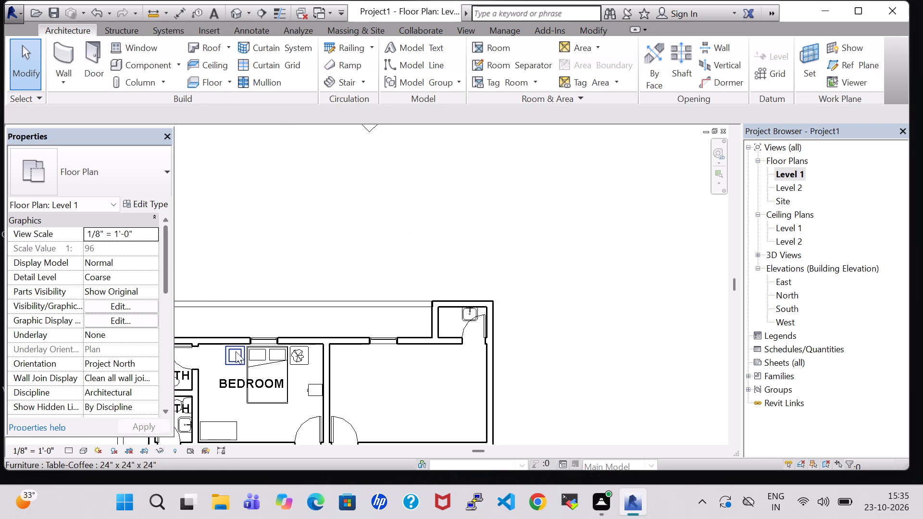
middle_click(253, 248)
middle_click_drag(356, 243, 459, 230)
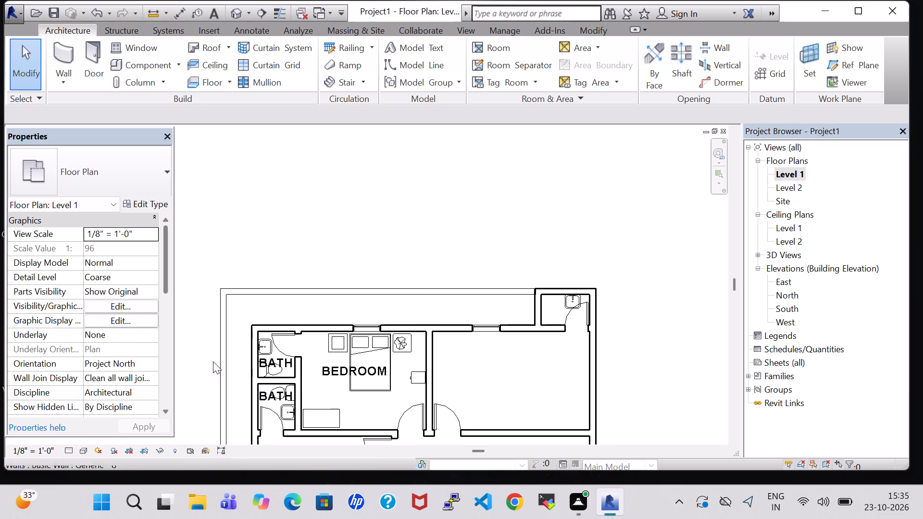
scroll(268, 367, "up", 6)
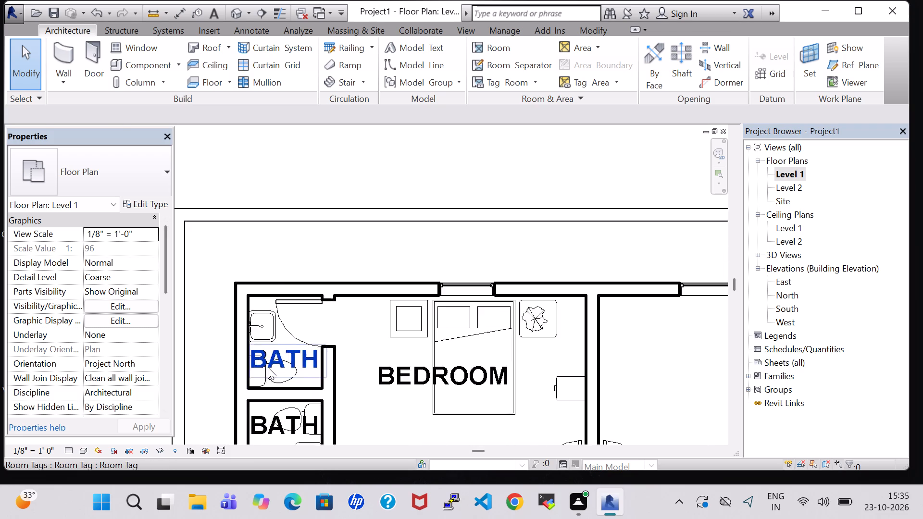
scroll(268, 367, "up", 6)
left_click(280, 398)
right_click(280, 398)
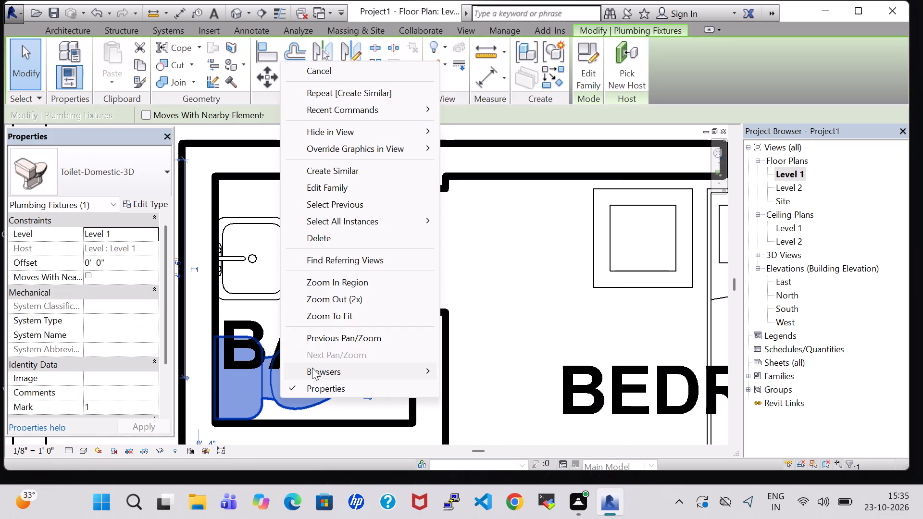
left_click(349, 165)
middle_click_drag(499, 285, 215, 387)
key("space")
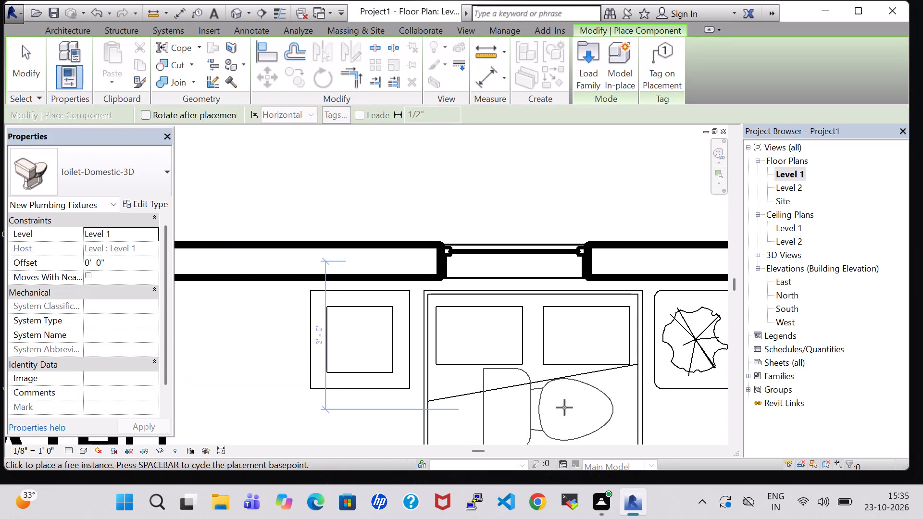
middle_click_drag(574, 408, 533, 382)
scroll(481, 336, "down", 4)
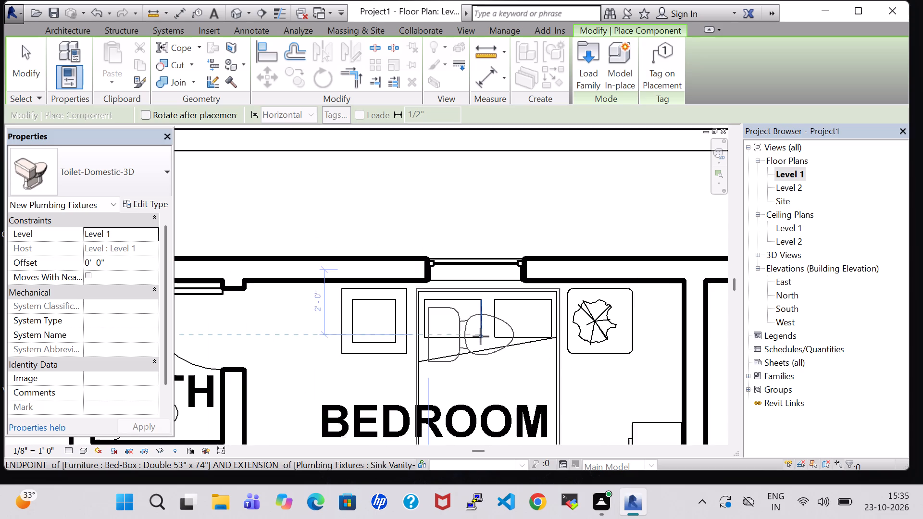
middle_click_drag(481, 336, 292, 316)
middle_click_drag(277, 312, 225, 304)
scroll(458, 368, "down", 7)
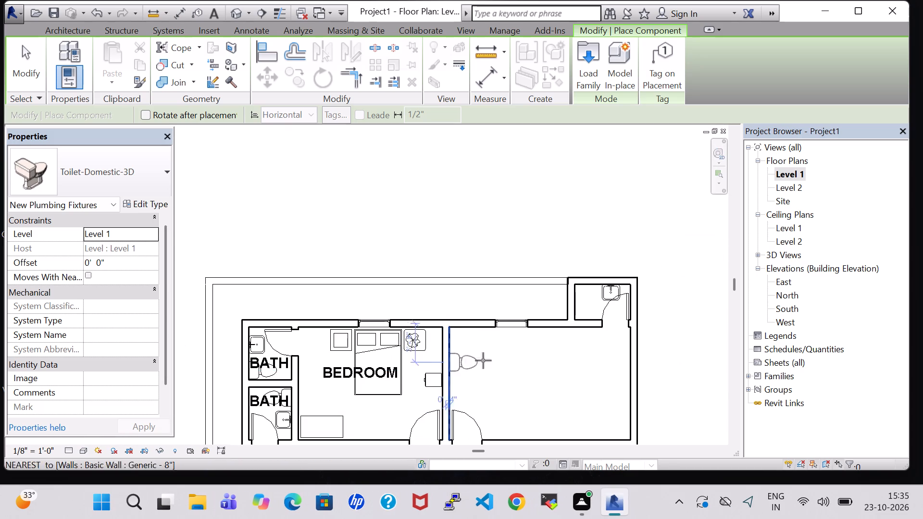
scroll(552, 358, "up", 6)
middle_click_drag(574, 358, 391, 404)
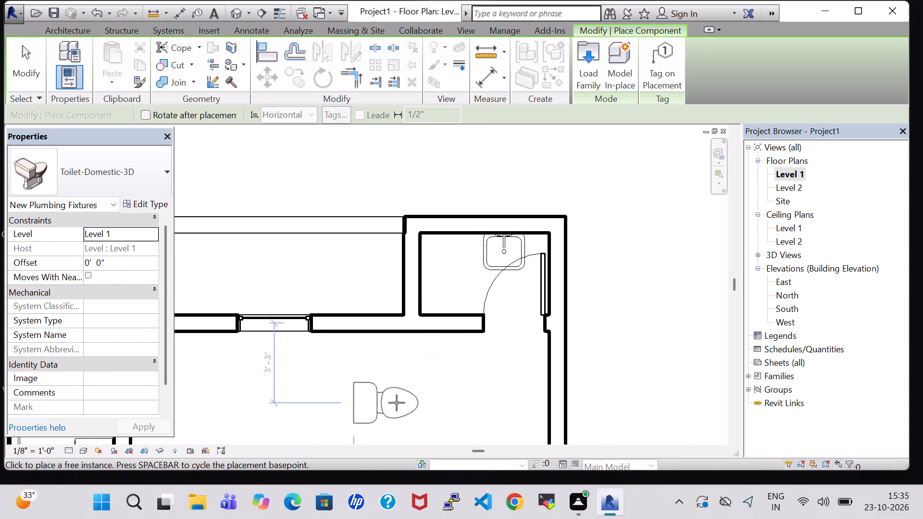
key("space")
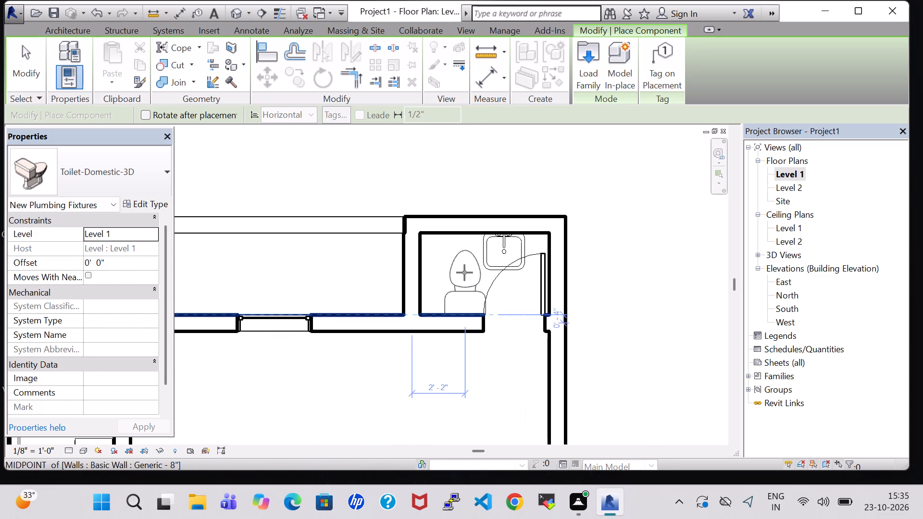
key("space")
key("space")
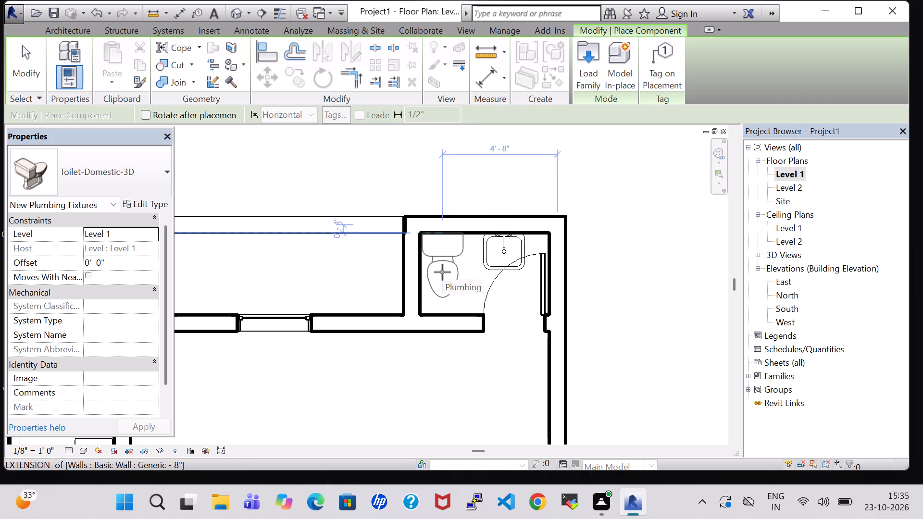
left_click(444, 272)
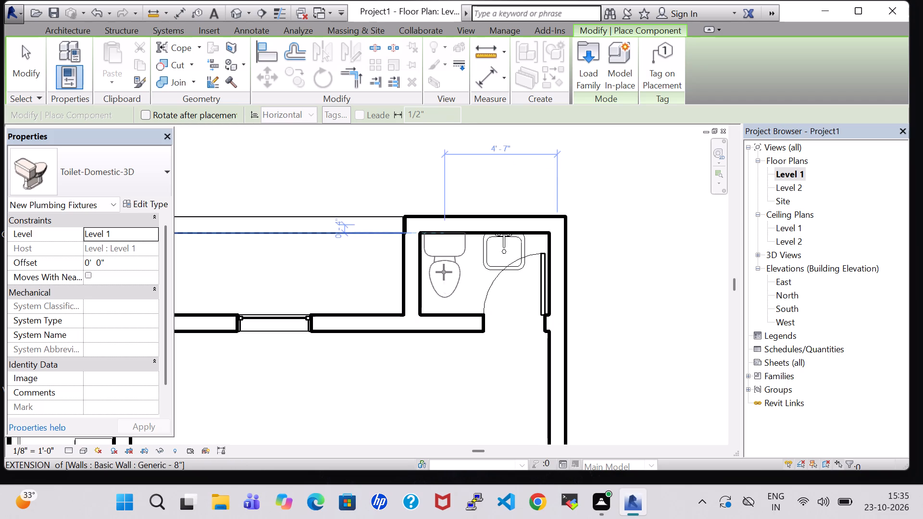
key("Escape")
key("Escape")
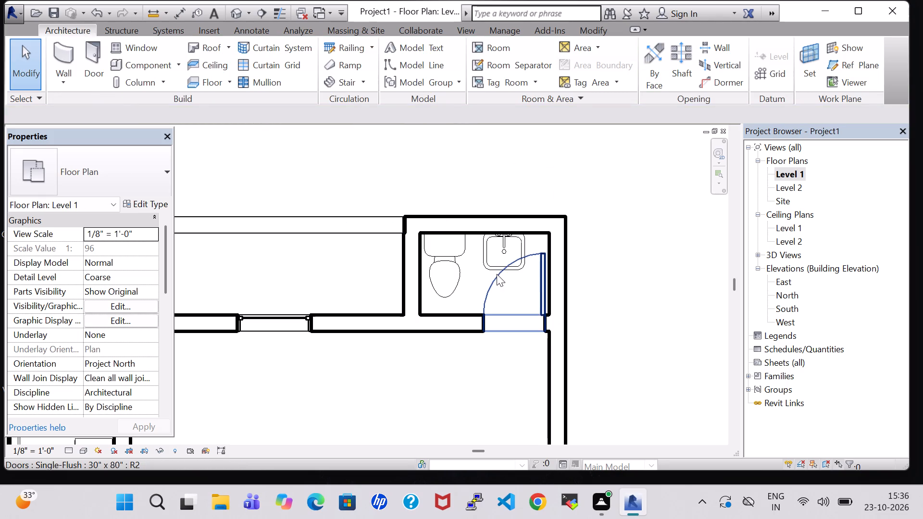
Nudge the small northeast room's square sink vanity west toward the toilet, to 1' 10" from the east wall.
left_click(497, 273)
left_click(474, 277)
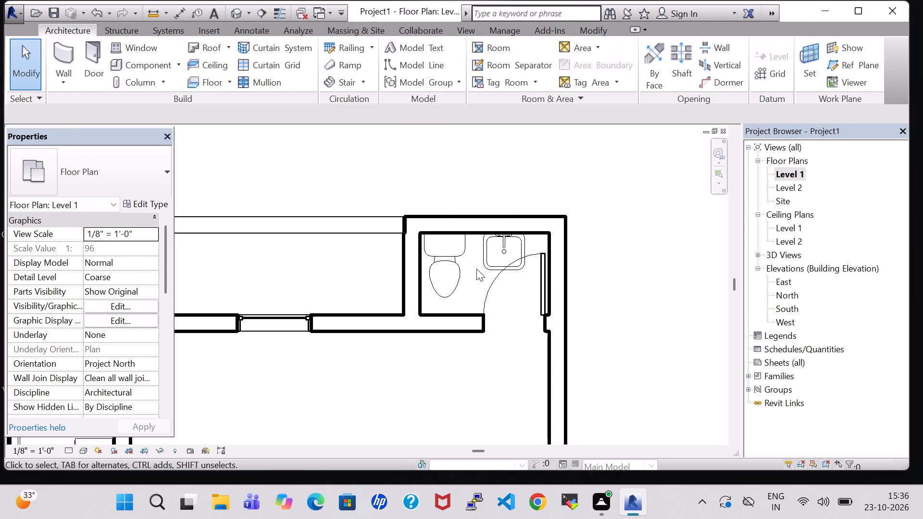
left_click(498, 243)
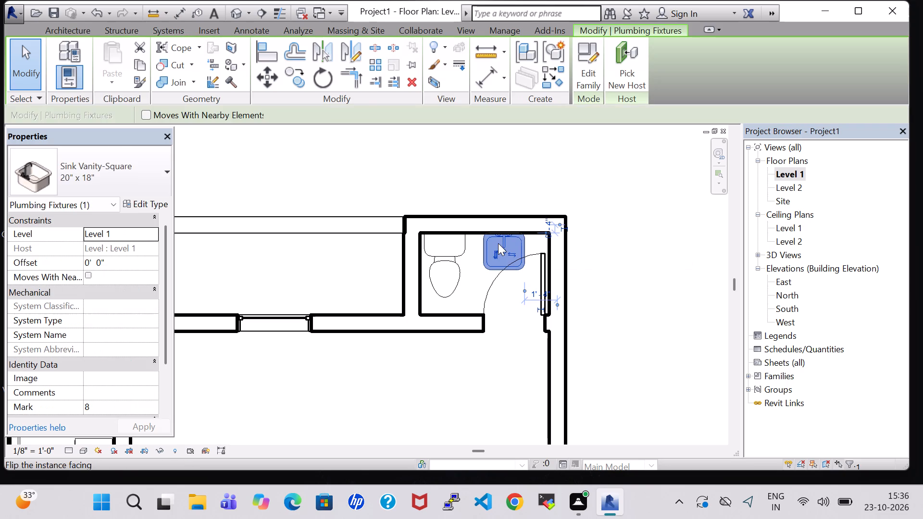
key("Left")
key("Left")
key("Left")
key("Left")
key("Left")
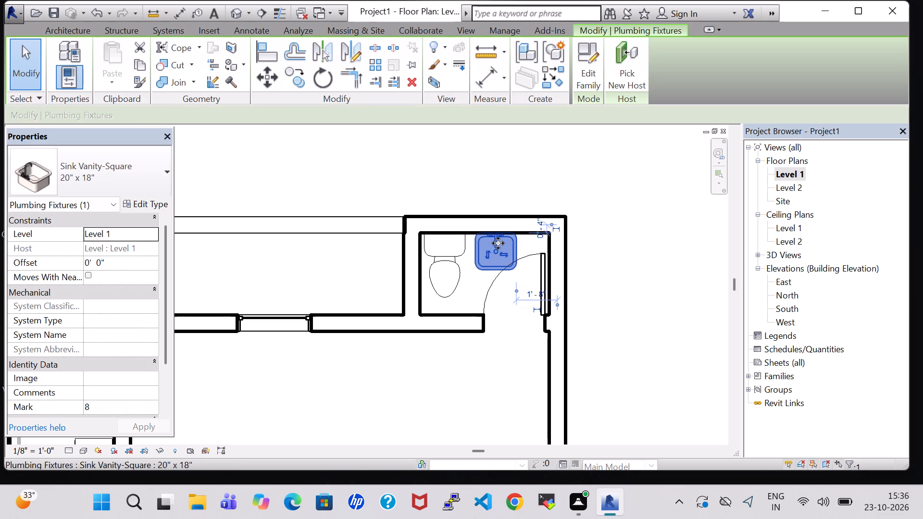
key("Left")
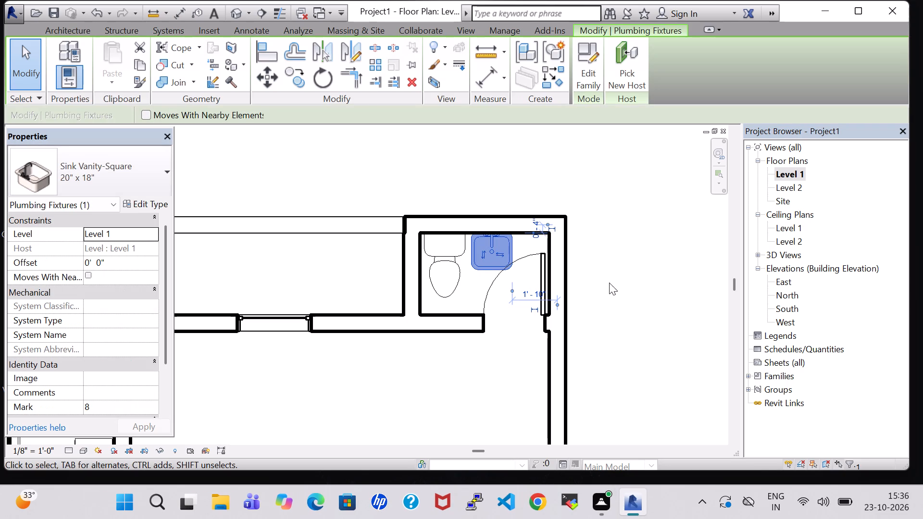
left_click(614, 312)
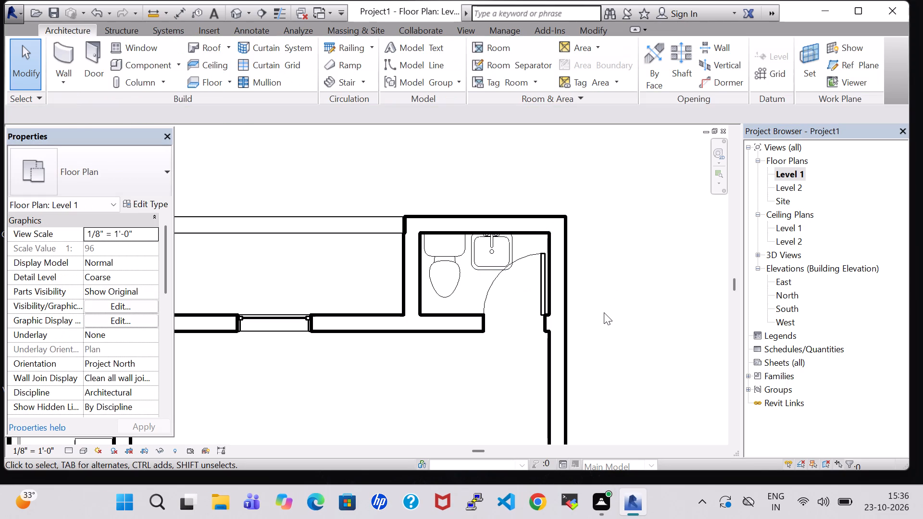
Delete the square sink vanity from the small northeast room.
left_click(491, 259)
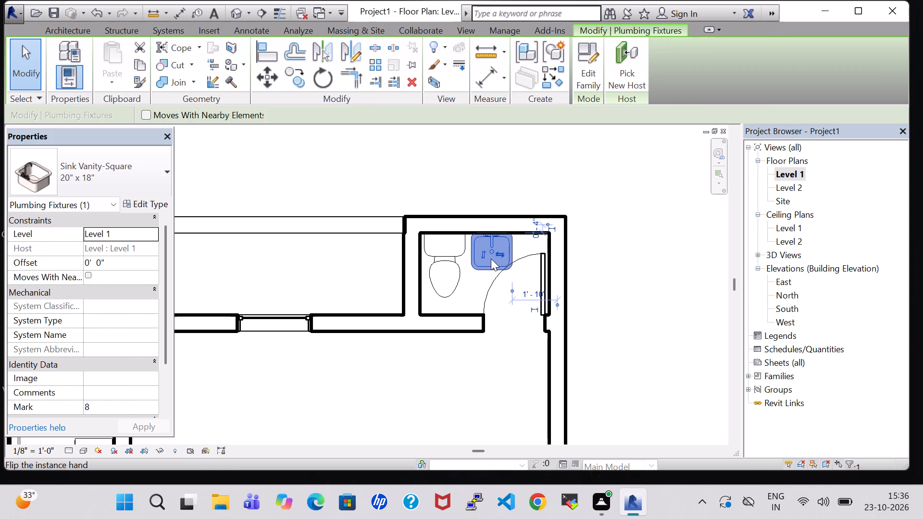
key("Delete")
Load the Sink Vanity-Round family from the US Imperial library's Plumbing, Architectural, Fixtures, Sinks folder.
left_click(147, 66)
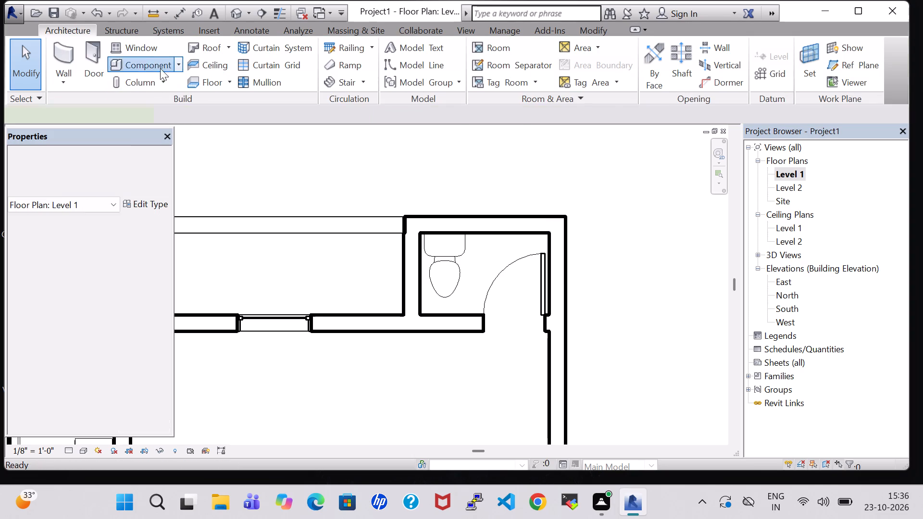
left_click(586, 66)
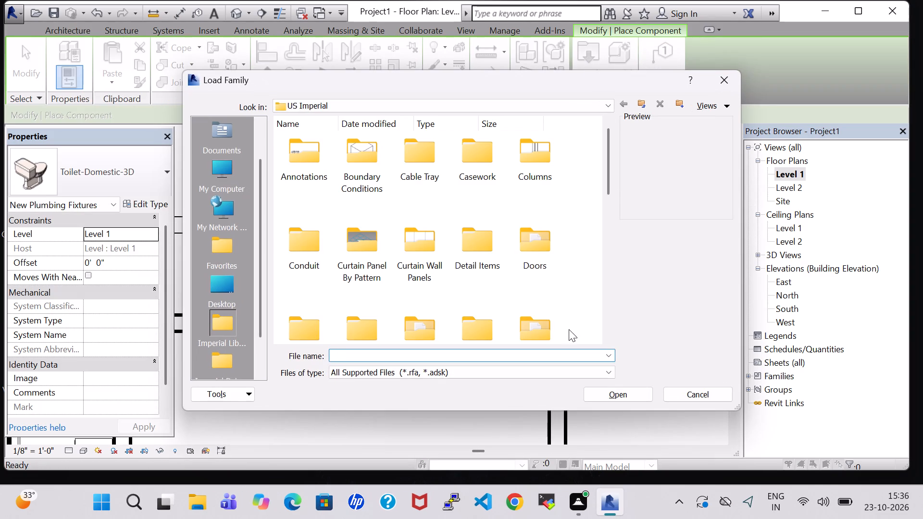
left_click(550, 327)
key("p")
double_click(427, 155)
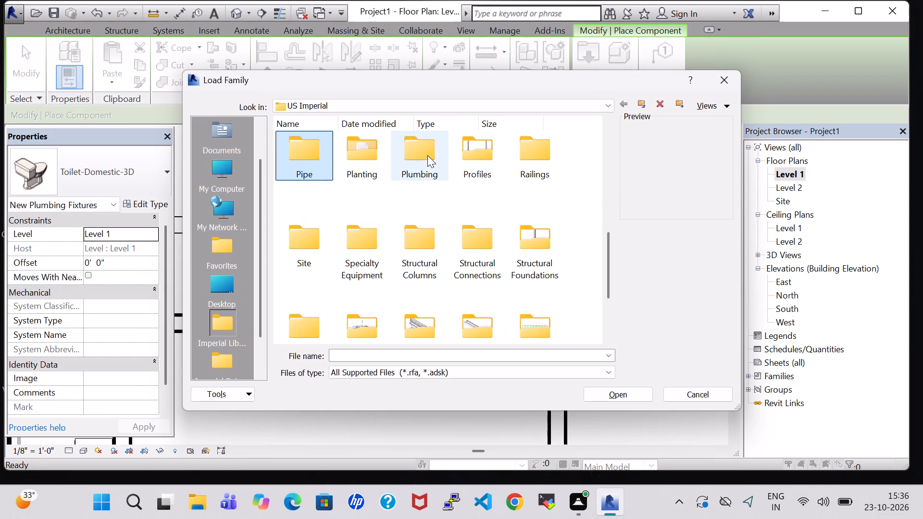
double_click(316, 157)
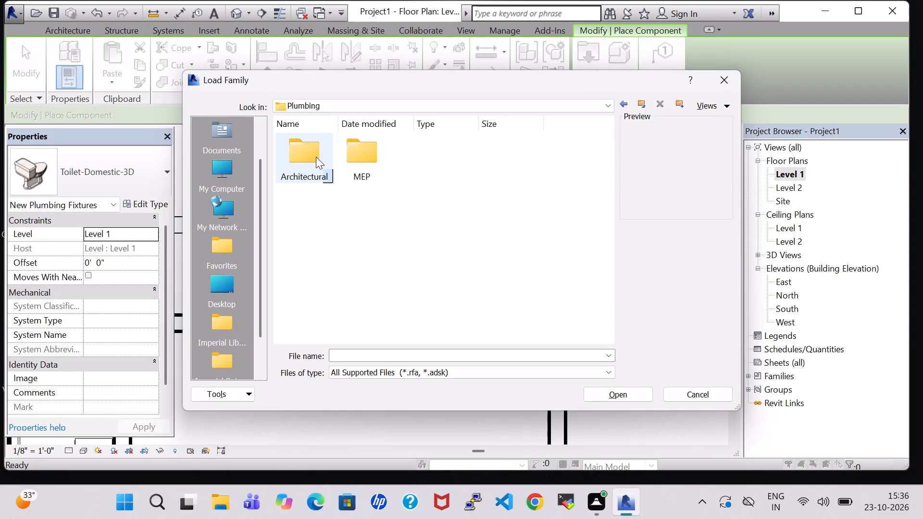
double_click(356, 163)
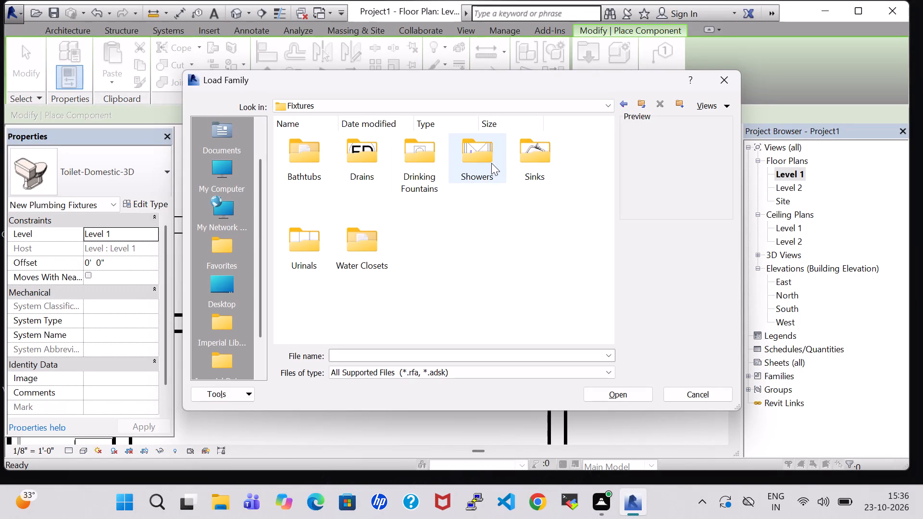
double_click(526, 164)
left_click(524, 181)
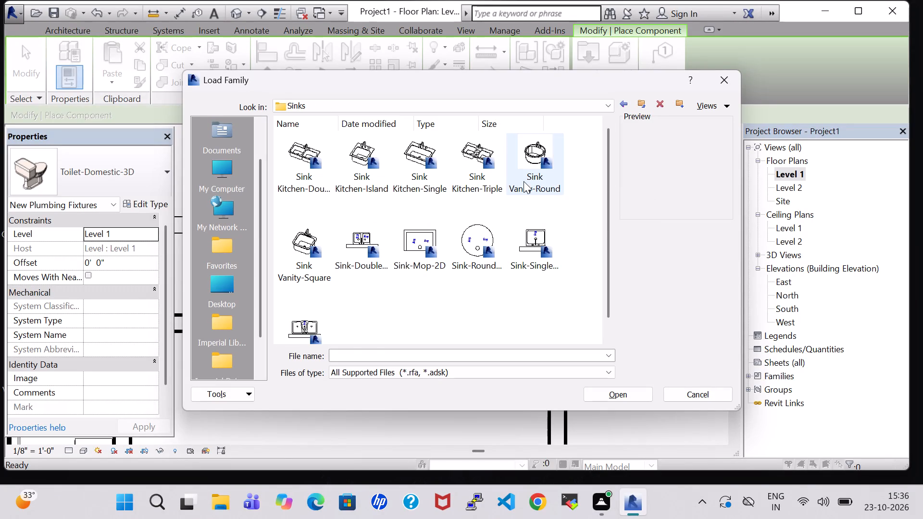
left_click(626, 398)
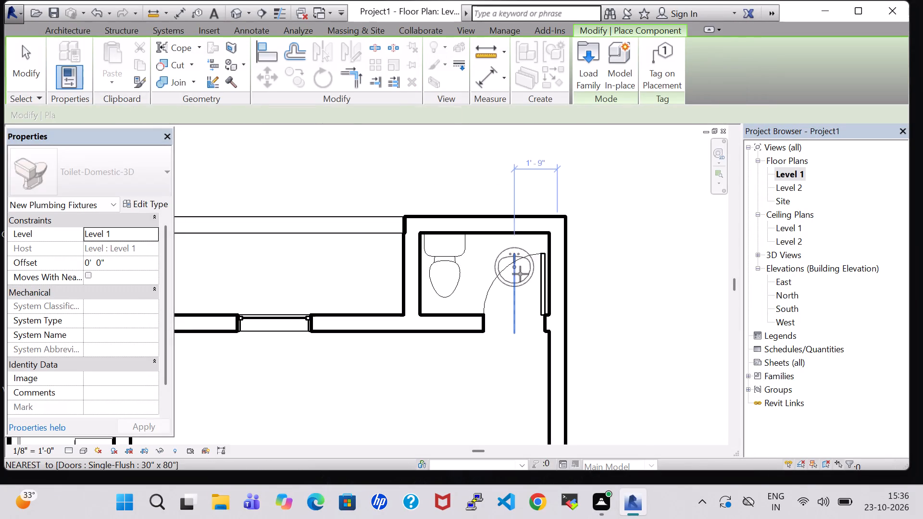
Place a 19" x 19" Sink Vanity-Round against the small northeast room's north wall, just east of the toilet.
scroll(499, 263, "up", 6)
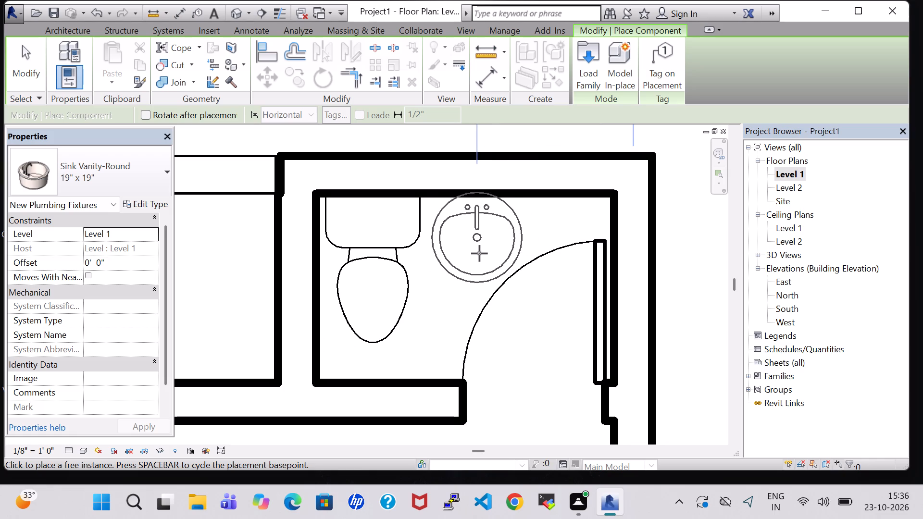
left_click(479, 253)
key("Escape")
key("Escape")
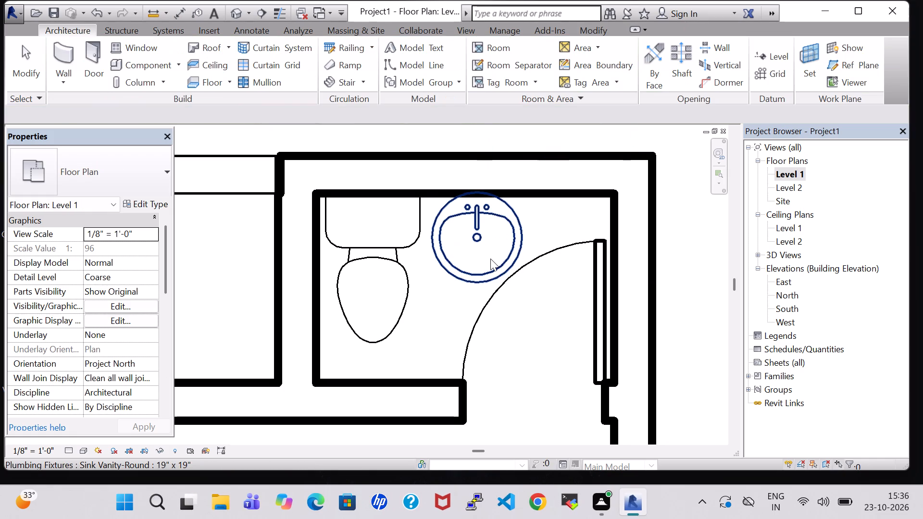
In the 3D view, create a similar round floor drain on the Level 1 work plane in the small northeast room, about 4' 0" from the east wall.
scroll(490, 259, "down", 1)
left_click(233, 16)
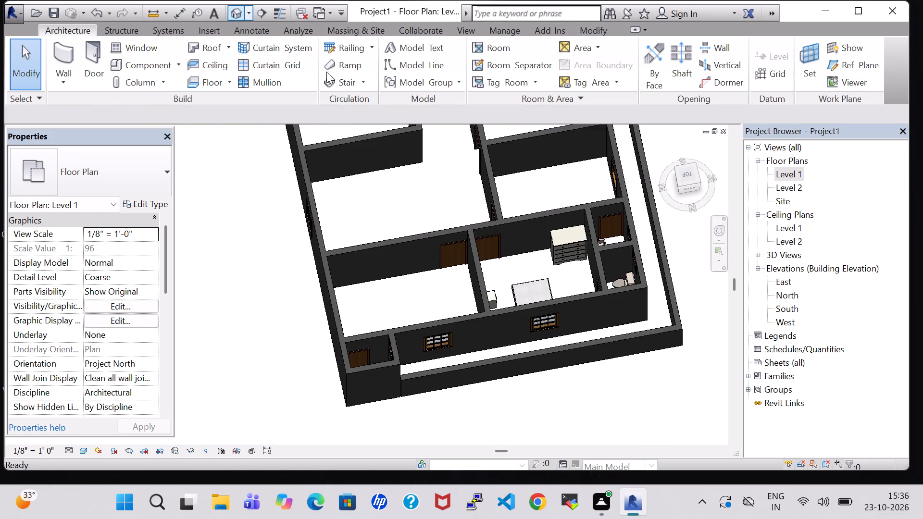
middle_click_drag(529, 271, 510, 350, "shift")
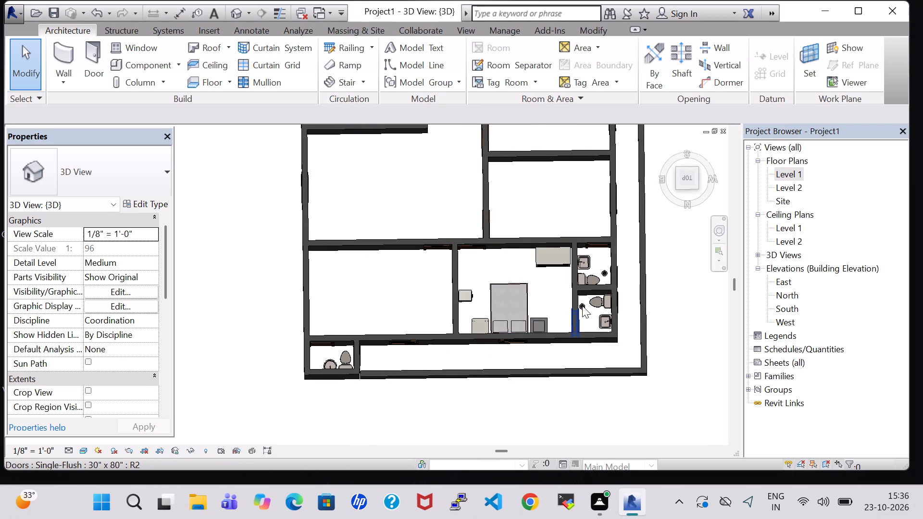
left_click(581, 306)
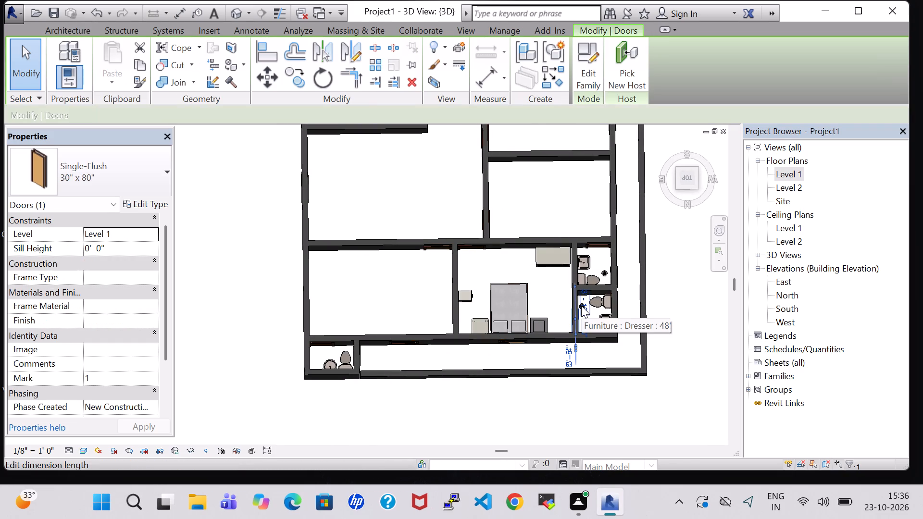
scroll(581, 306, "up", 11)
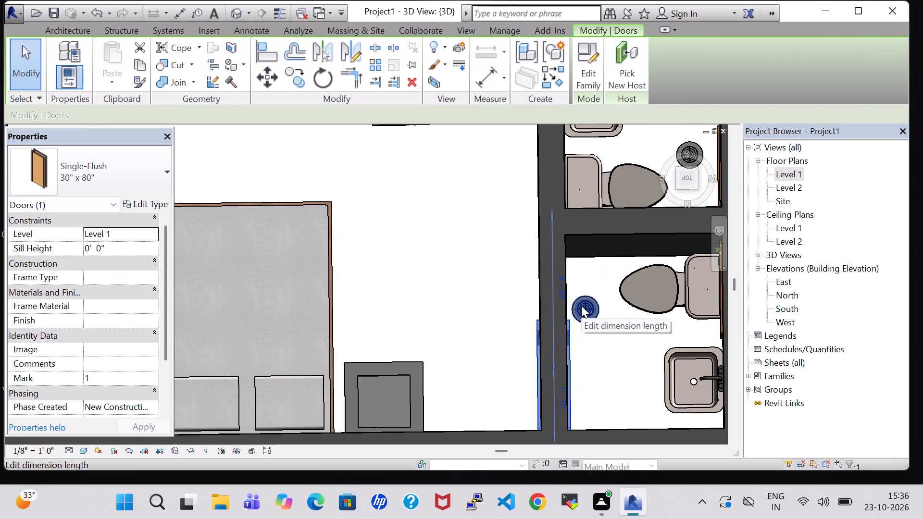
left_click(588, 309)
right_click(593, 309)
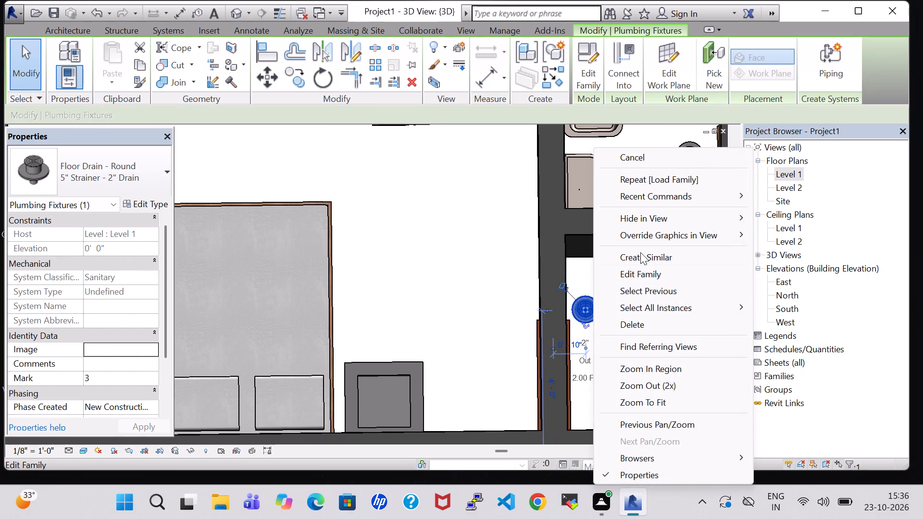
left_click(640, 252)
middle_click_drag(508, 356, 816, 273)
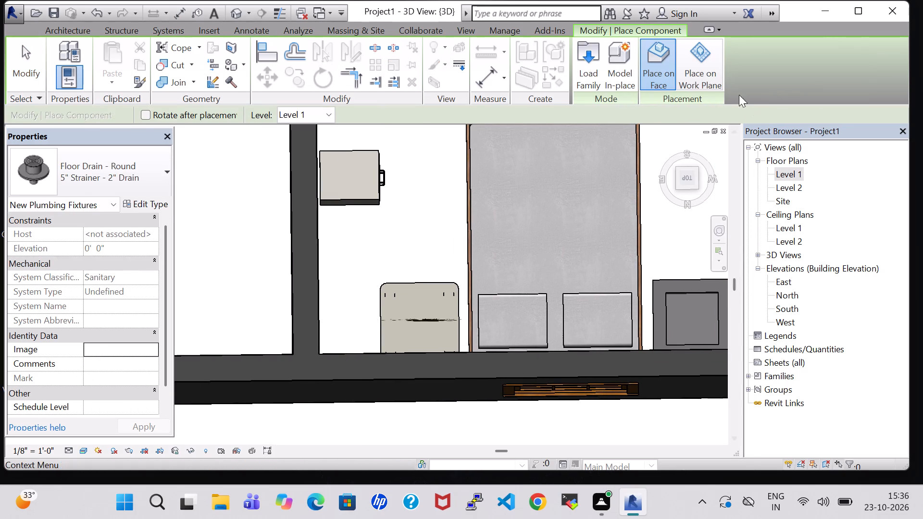
left_click(701, 75)
middle_click_drag(252, 263, 672, 304)
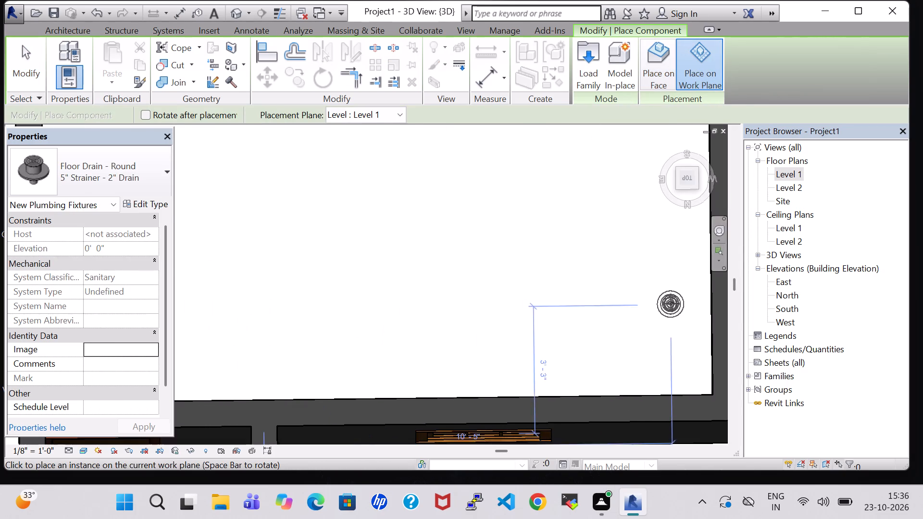
middle_click_drag(309, 333, 831, 311)
scroll(831, 309, "down", 1)
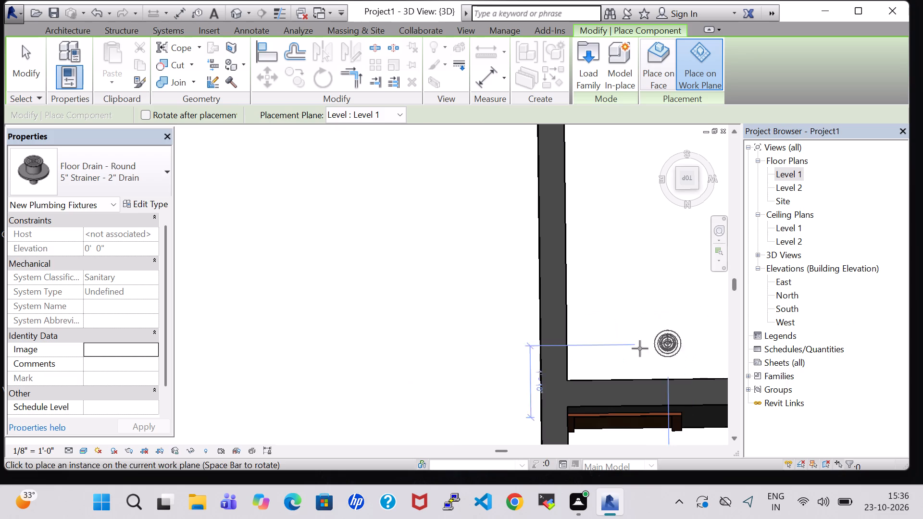
middle_click_drag(629, 348, 617, 235)
middle_click_drag(651, 339, 627, 341)
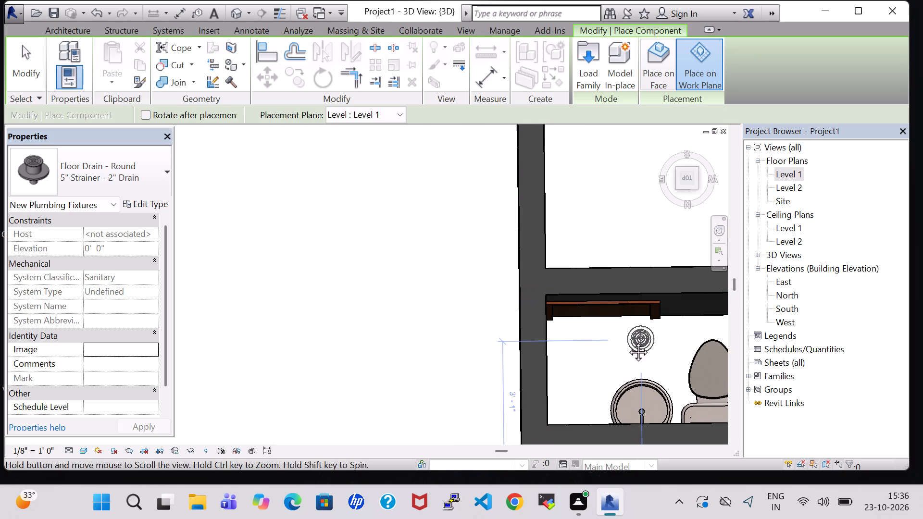
middle_click_drag(627, 341, 568, 348)
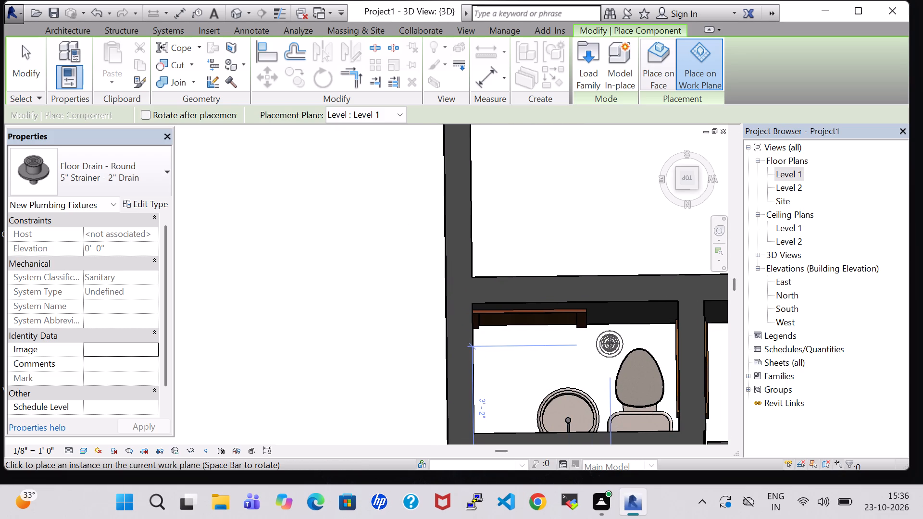
left_click(616, 343)
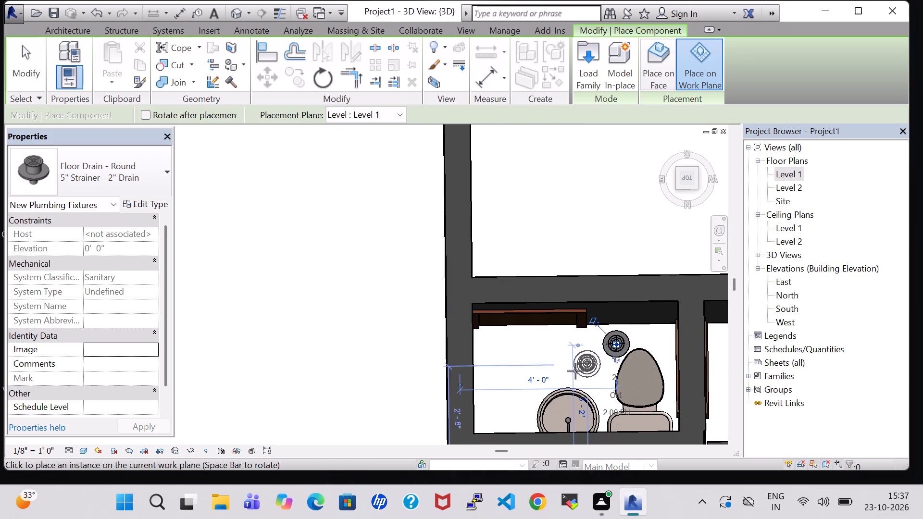
key("Escape")
key("Escape")
Nudge the small northeast room's floor drain slightly east, away from the toilet.
left_click(604, 354)
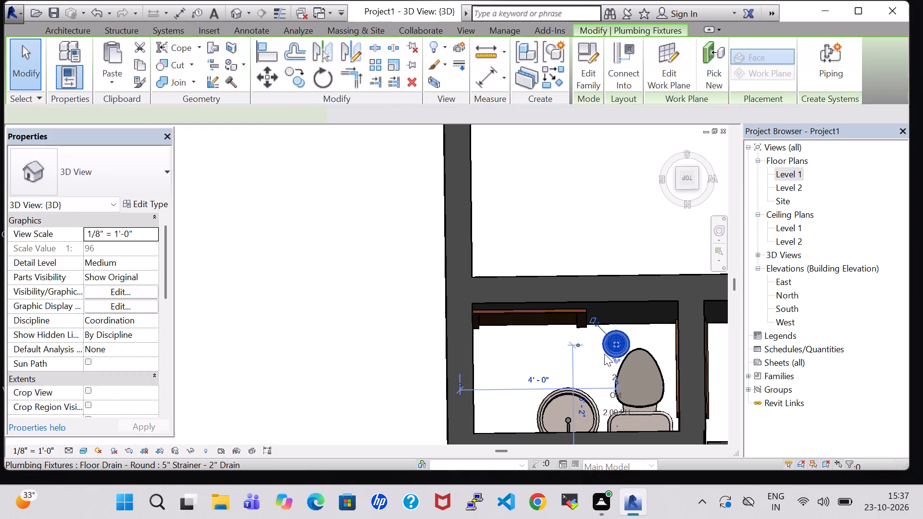
key("Left")
key("Left")
left_click(589, 222)
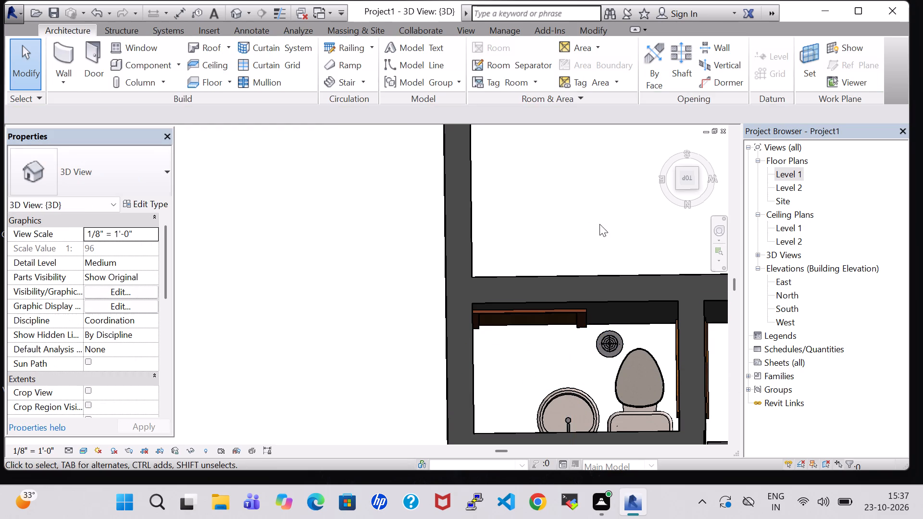
In the Level 1 plan, create a similar double Bed-Box in the unfurnished northeast room, its head toward the east wall, 3' 9 1/2" from the south wall.
double_click(791, 174)
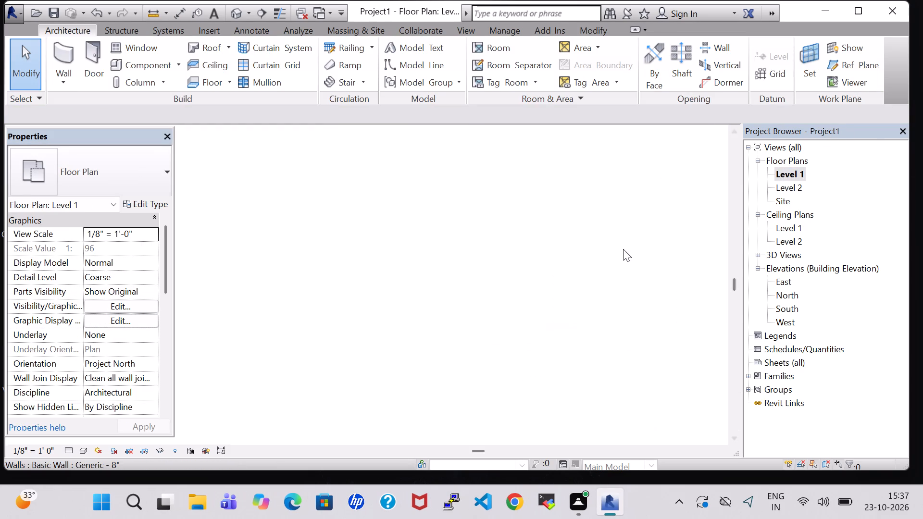
scroll(613, 259, "down", 8)
middle_click_drag(491, 374, 581, 255)
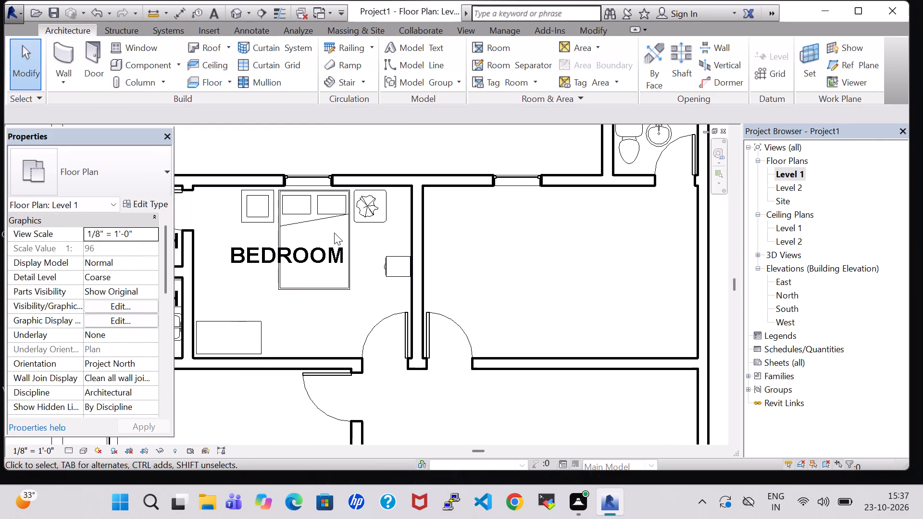
left_click(351, 231)
right_click(351, 231)
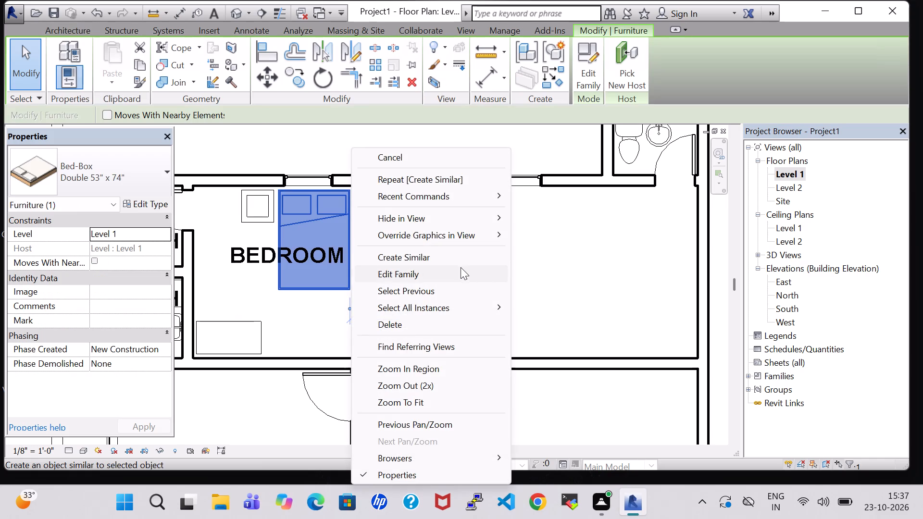
left_click(461, 259)
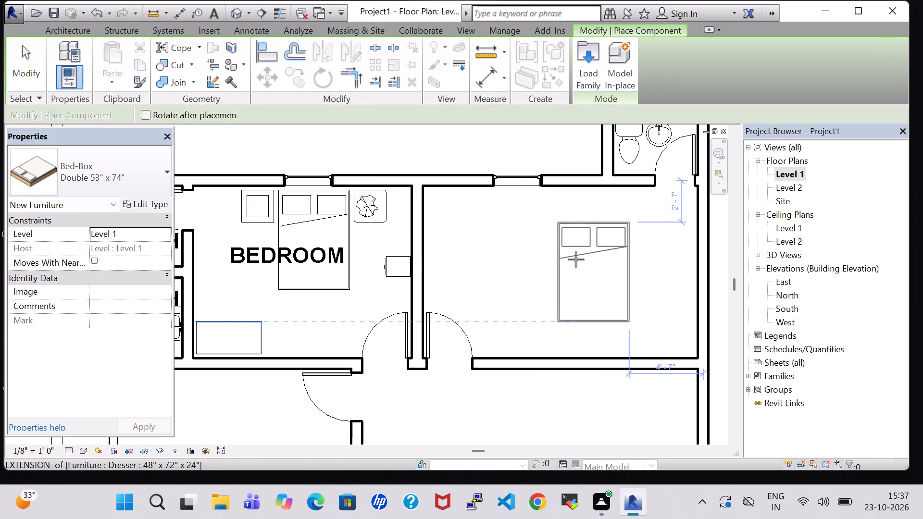
key("space")
key("space")
key("space")
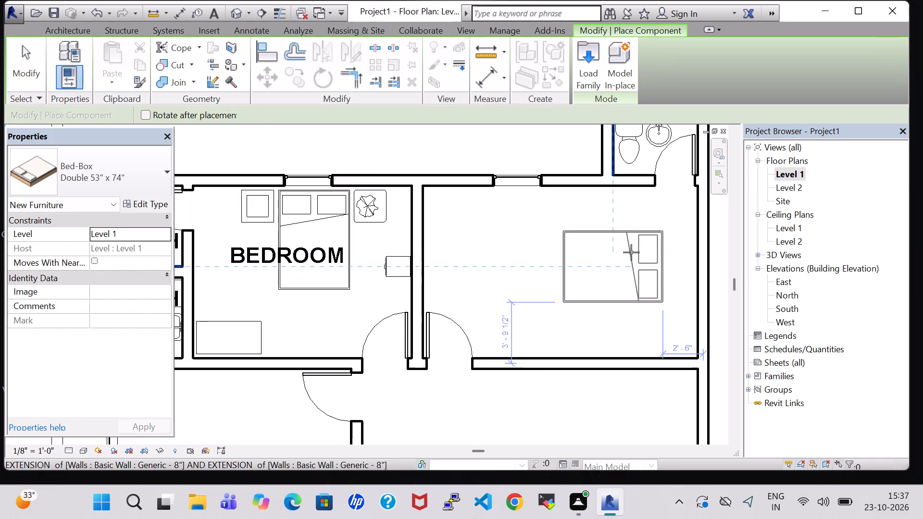
middle_click_drag(644, 252, 570, 260)
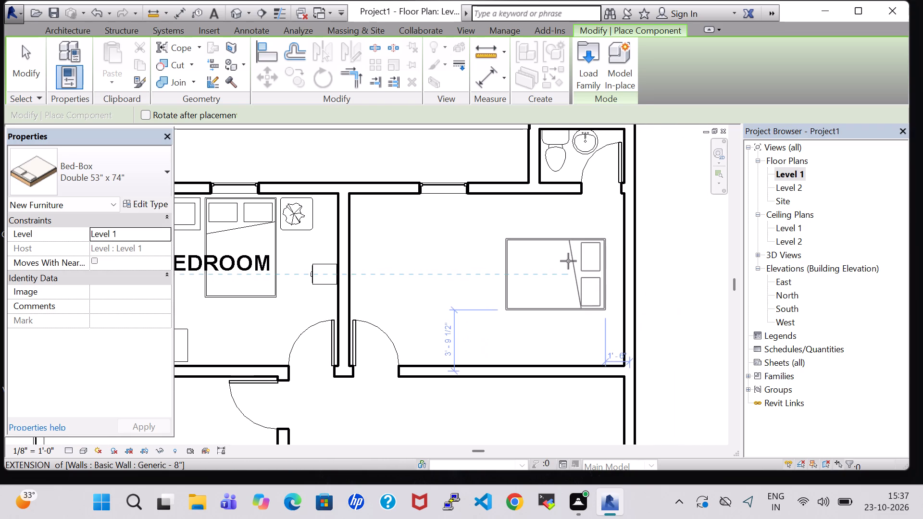
left_click(578, 261)
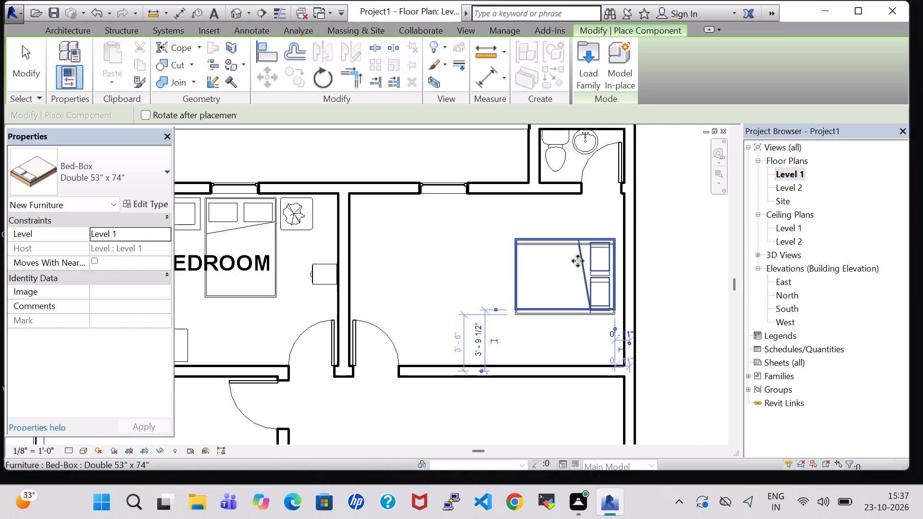
key("Escape")
key("Escape")
Nudge the new bed east toward the wall, to a 0' 7" offset.
left_click(578, 260)
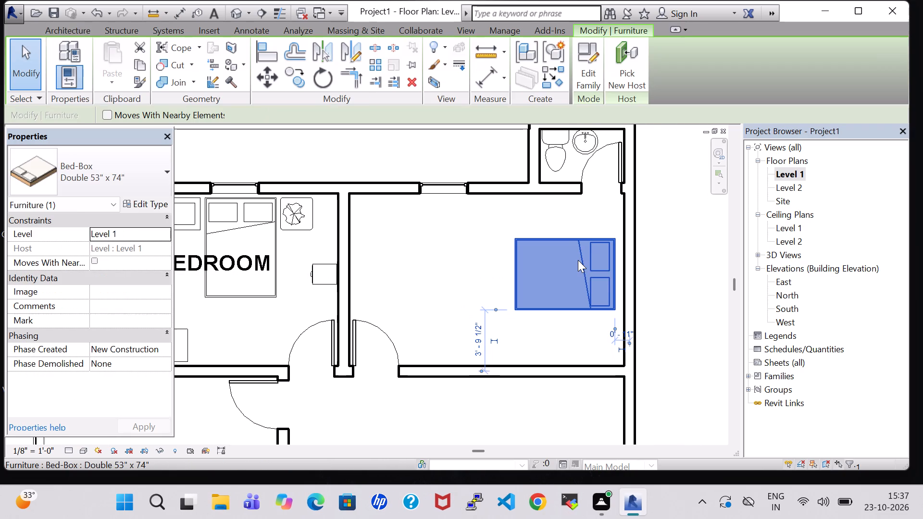
key("Right")
key("Right")
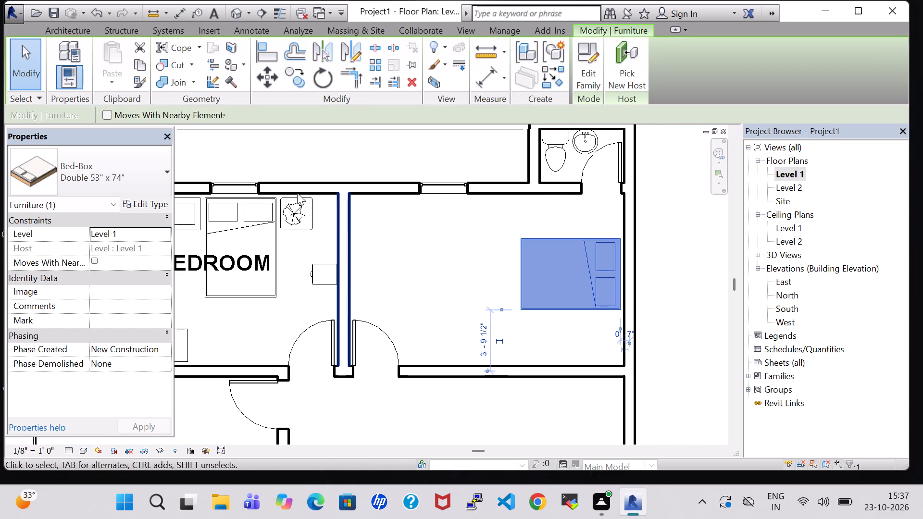
Create a similar 24" x 24" x 24" Table-Coffee and place it just north of the new bed's head, beside the east wall.
left_click(192, 213)
right_click(192, 213)
left_click(304, 259)
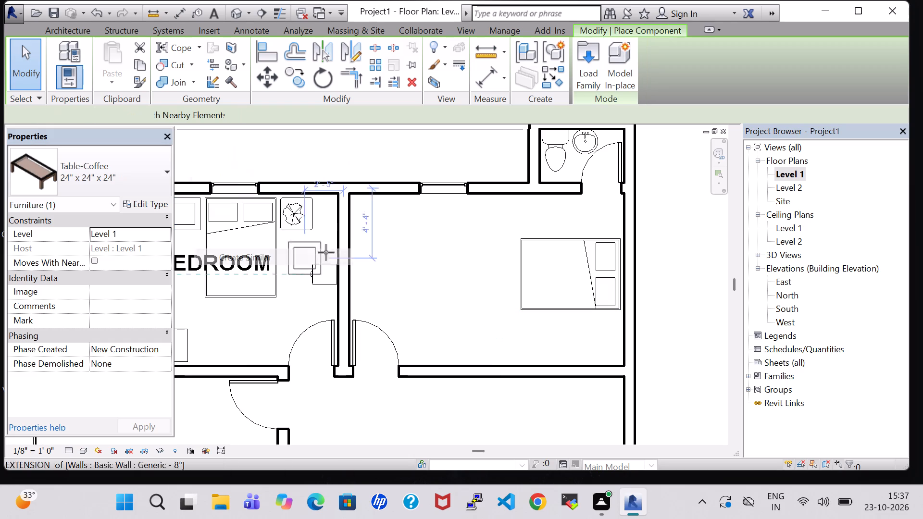
scroll(608, 221, "up", 4)
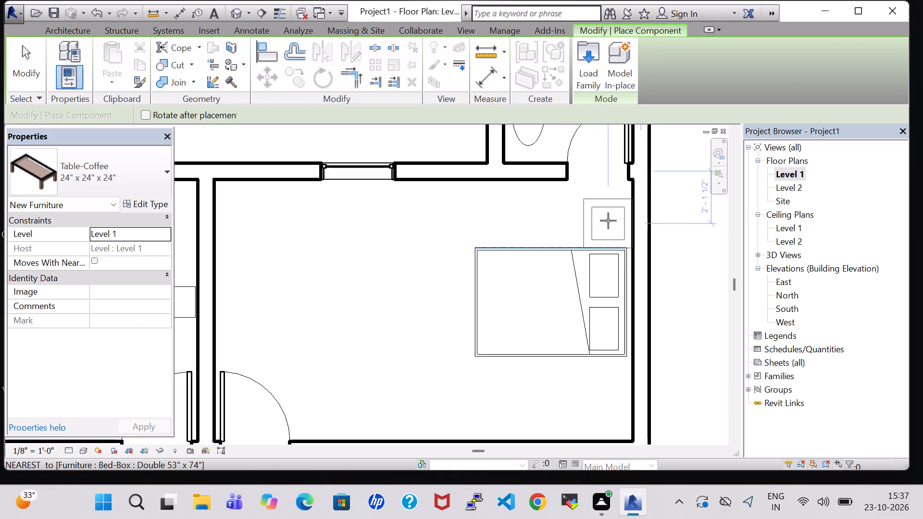
scroll(608, 221, "up", 2)
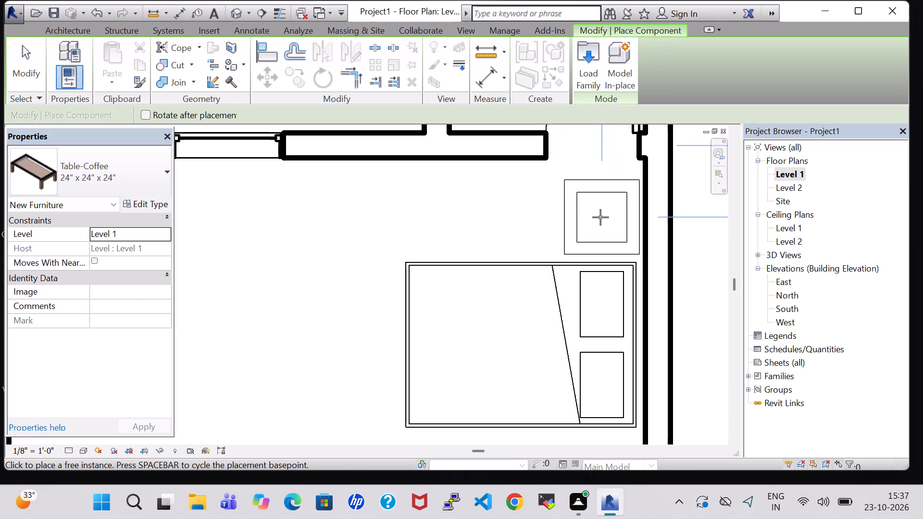
left_click(600, 217)
key("Escape")
key("Escape")
scroll(600, 217, "down", 1)
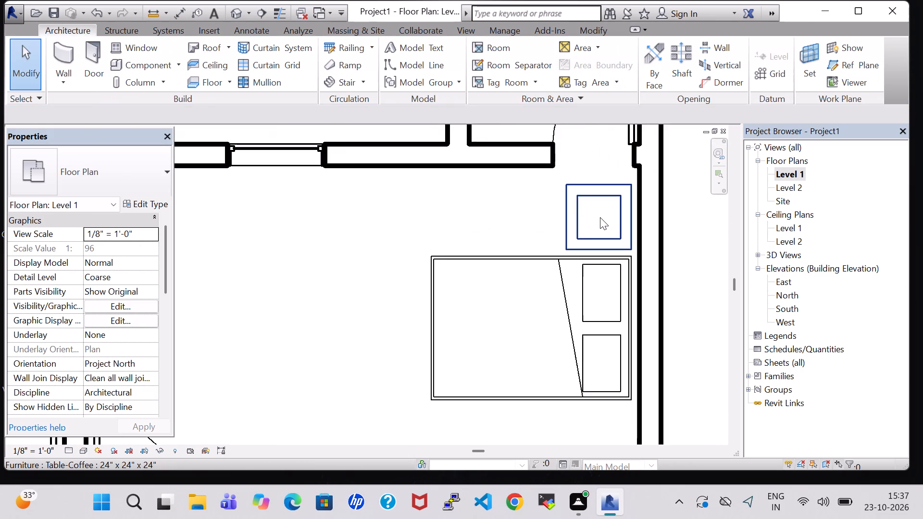
Nudge the northeast room's double bed south, to 2' 7 1/2" from the south wall.
scroll(600, 217, "down", 3)
left_click(571, 332)
key("Down")
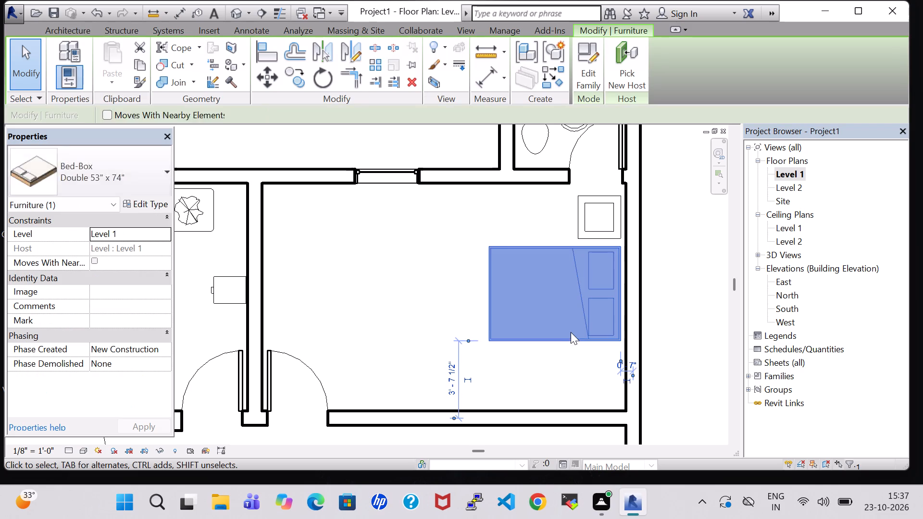
key("Down")
key("Down")
key("Down")
key("Down")
key("Down")
key("Down")
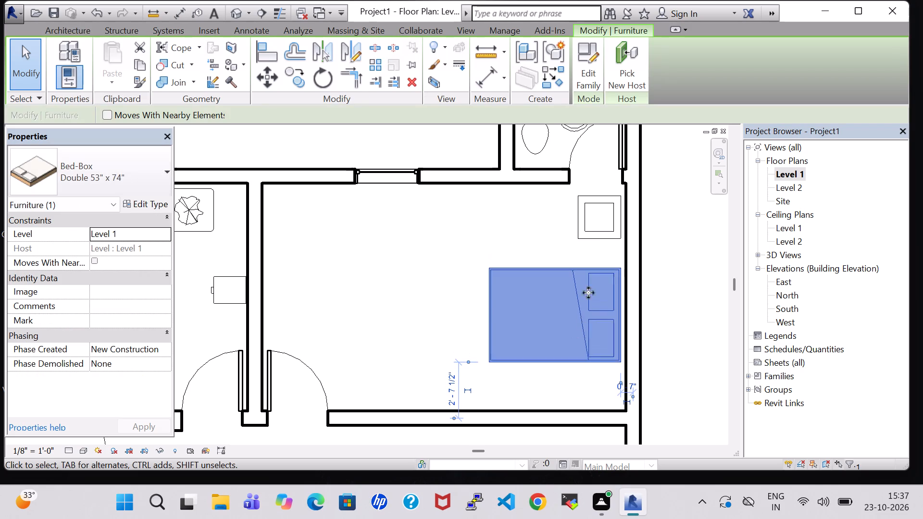
Nudge the northeast room's coffee table south until it sits directly beside the north edge of the bed.
left_click(598, 234)
key("Down")
key("Down")
key("Down")
key("Down")
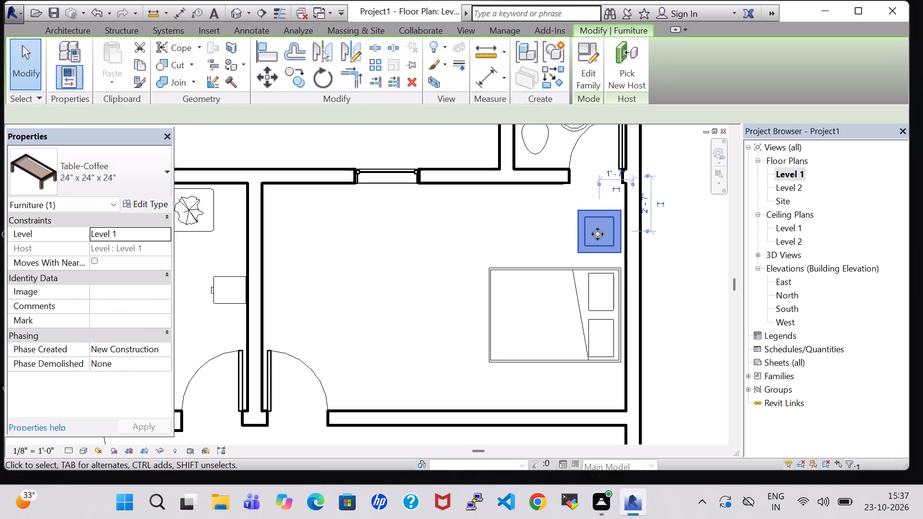
key("Down")
key("Down")
key("Down")
left_click(448, 245)
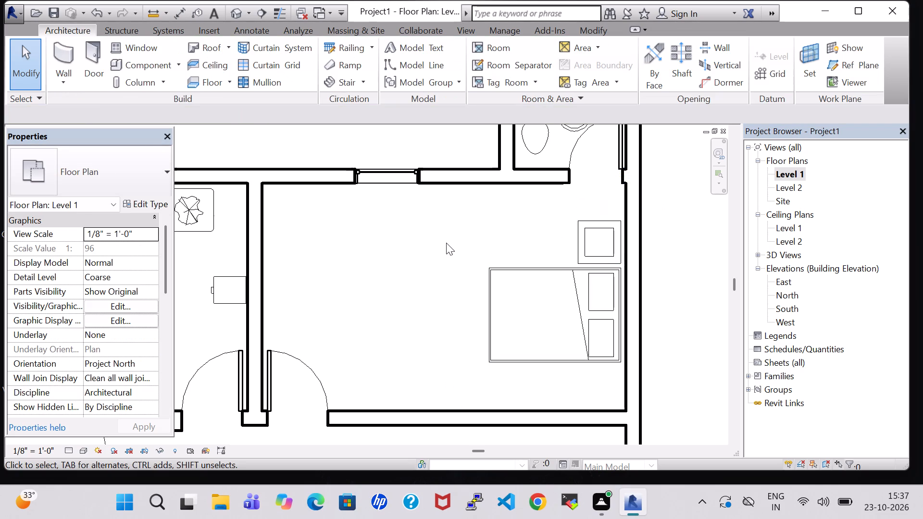
Create a similar 24" x 24" Table-End and place it between the northeast room's bed and the south wall, beside the east wall.
scroll(446, 243, "down", 2)
left_click(273, 221)
right_click(273, 221)
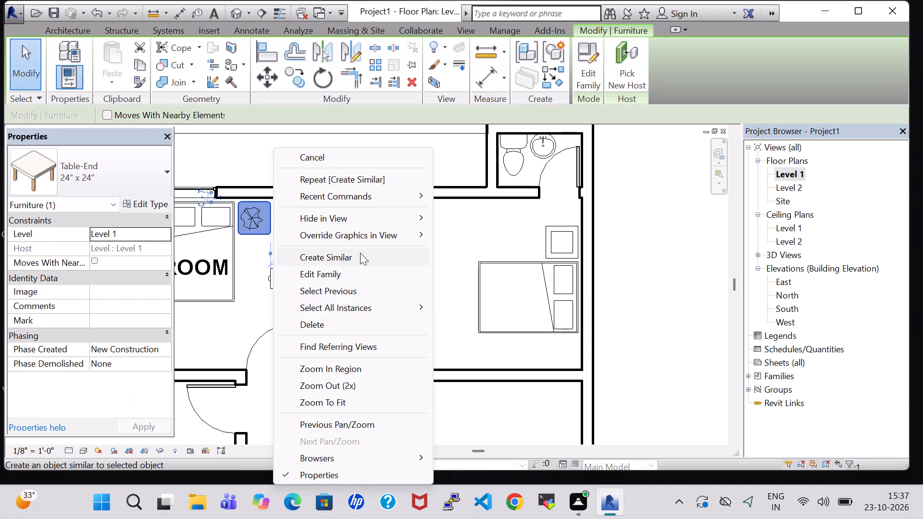
left_click(360, 253)
scroll(547, 356, "up", 6)
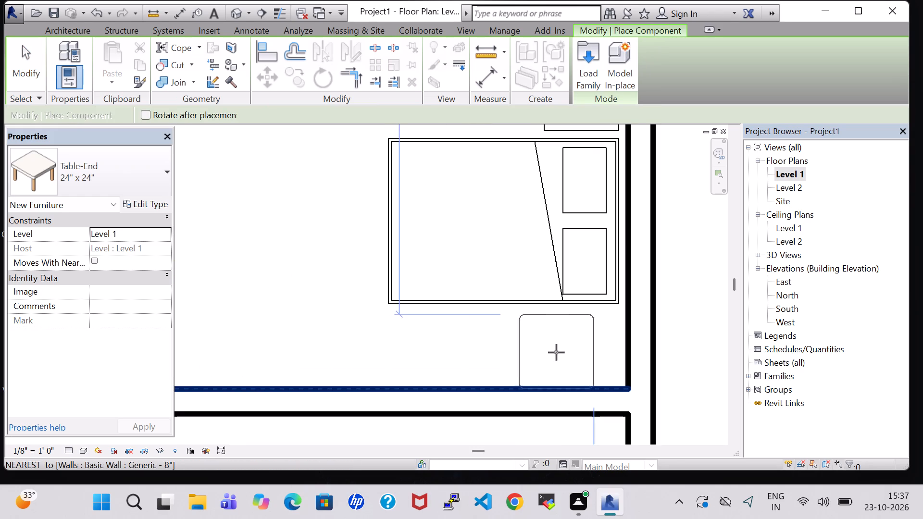
scroll(561, 343, "up", 6)
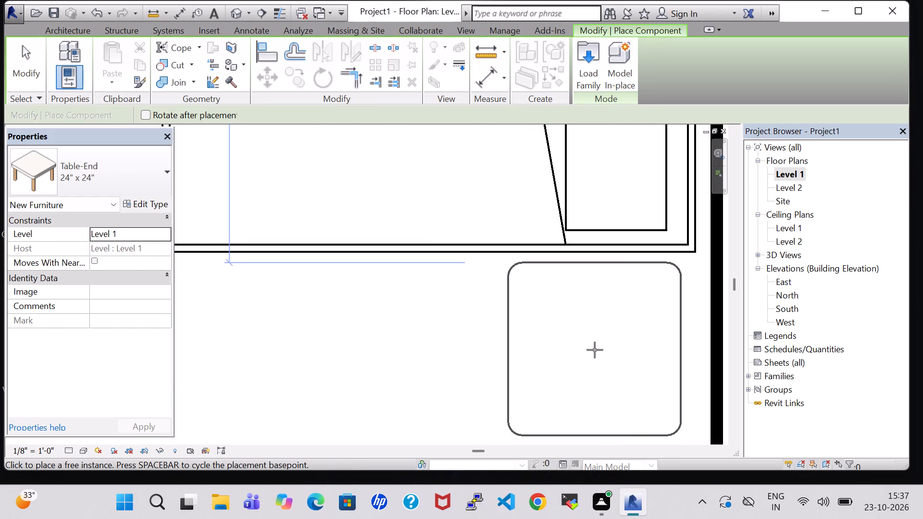
left_click(608, 353)
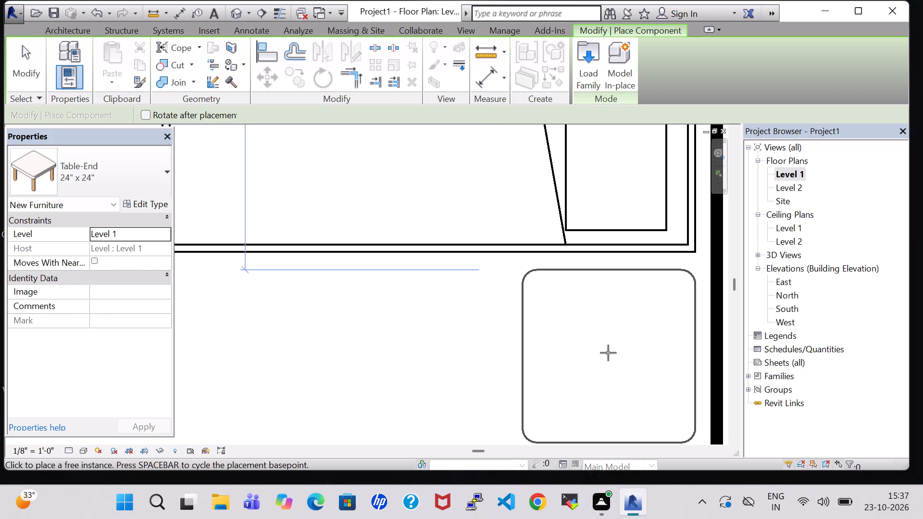
scroll(606, 353, "down", 7)
key("Escape")
key("Escape")
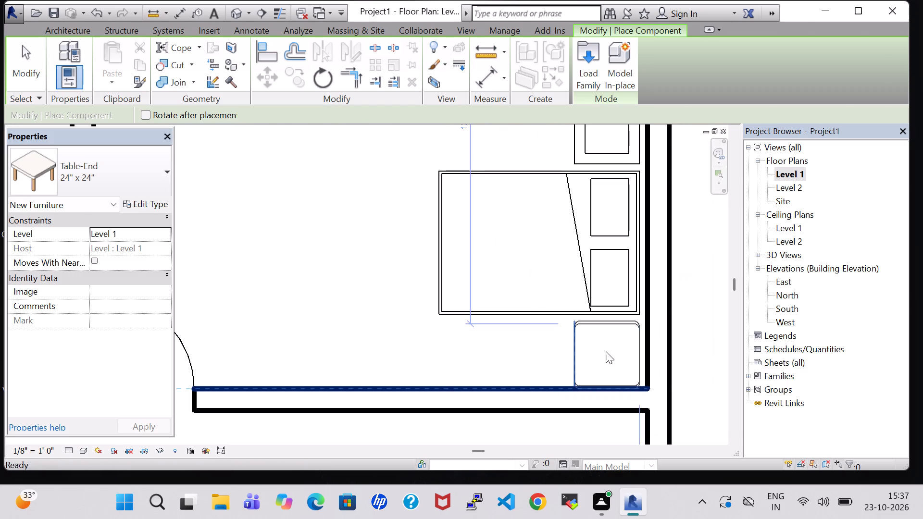
Create a similar Agave - 1.5' tropical plant from the adjacent bedroom and place it at the west edge of the new end table.
scroll(257, 279, "down", 5)
middle_click_drag(257, 277, 437, 333)
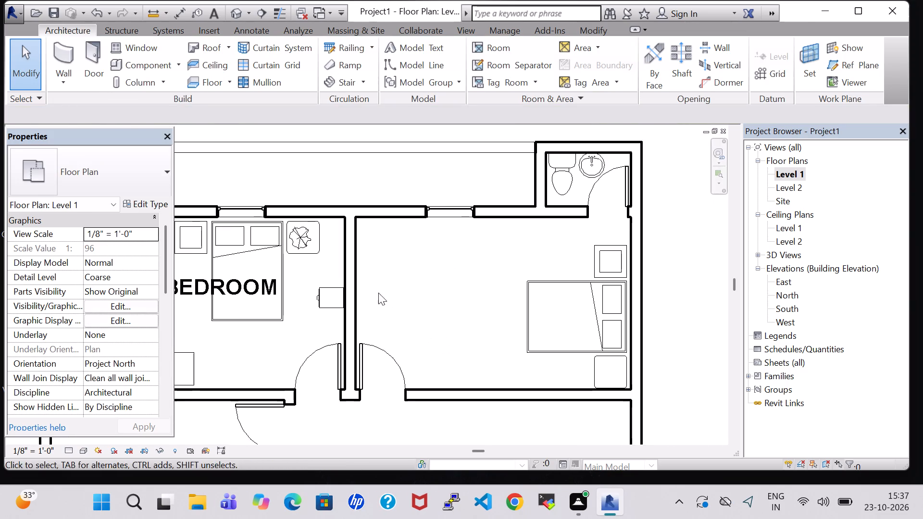
left_click(300, 234)
right_click(300, 234)
left_click(389, 255)
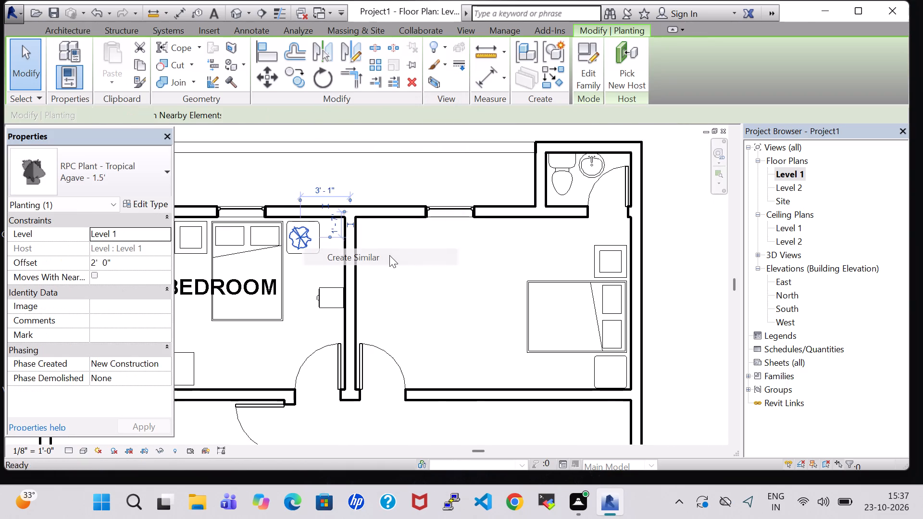
left_click(598, 371)
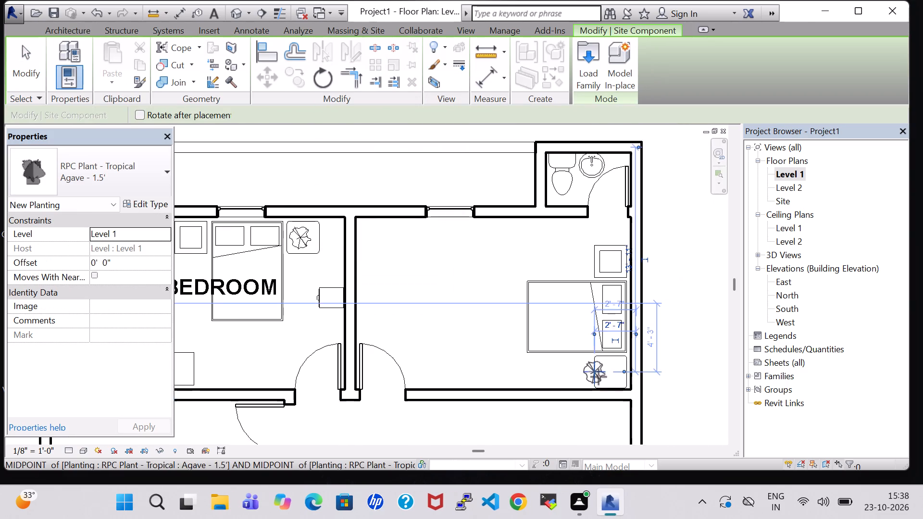
key("Escape")
key("Escape")
Set the new agave plant's offset to 2' 0" above Level 1.
left_click(586, 379)
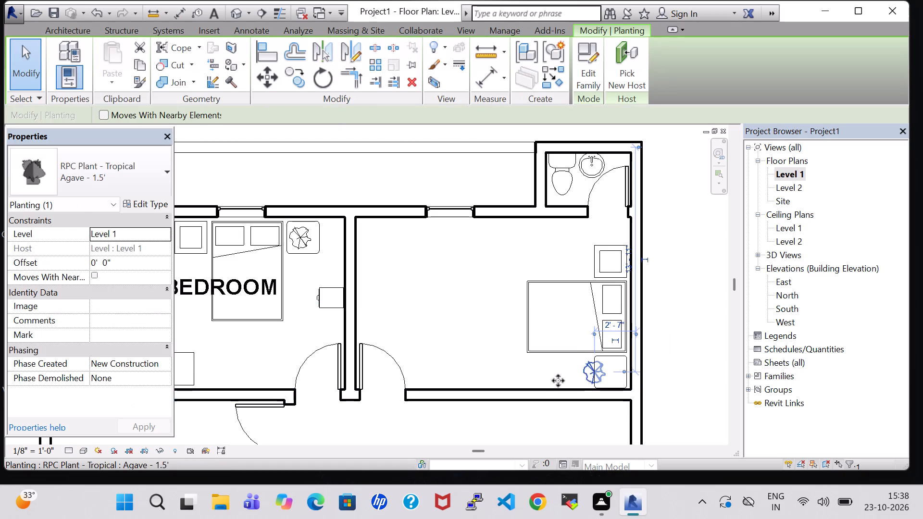
double_click(94, 264)
key("BackSpace")
key("2")
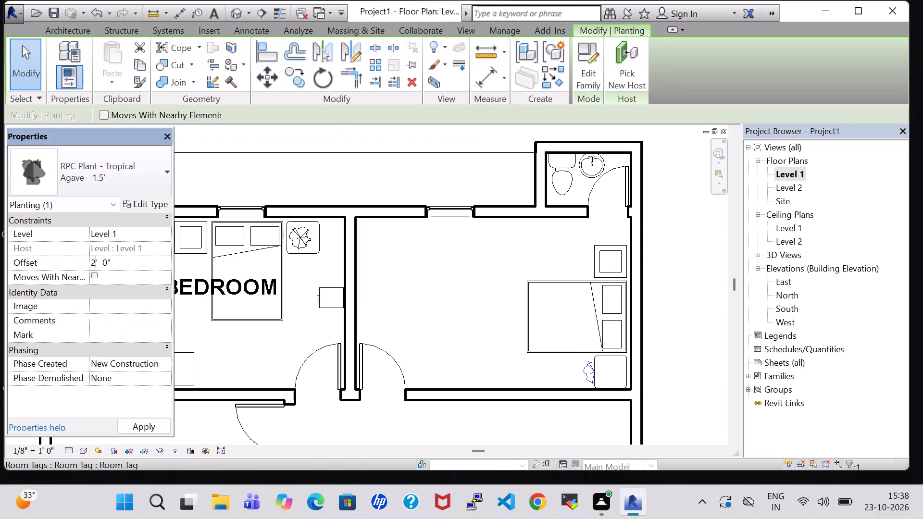
left_click(133, 423)
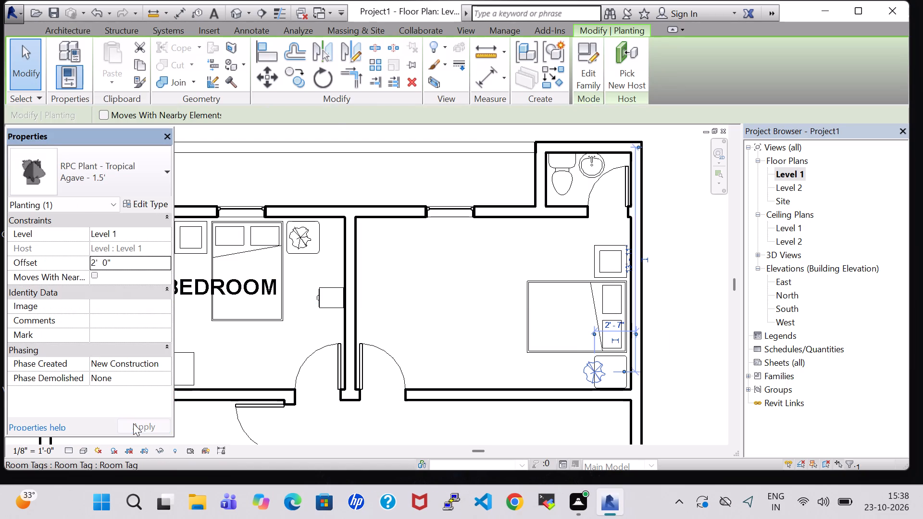
Nudge the new agave east to the centre of the end table, 1' 7" from the east wall.
key("Right")
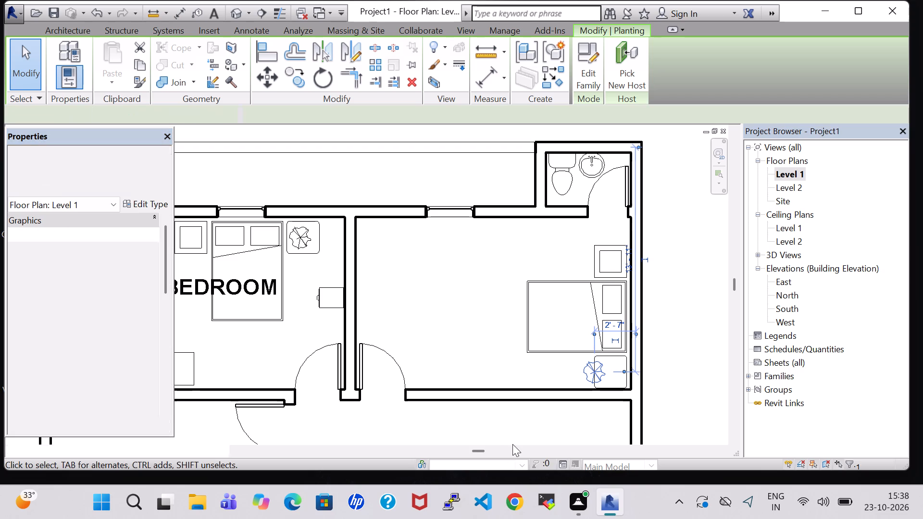
left_click(564, 373)
left_click(579, 373)
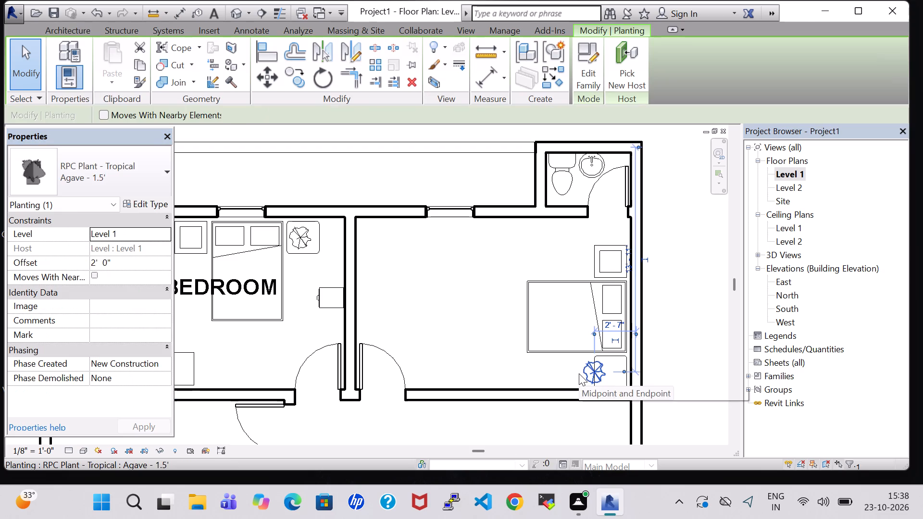
key("Right")
key("Right")
key("Right")
key("Right")
key("Right")
key("Right")
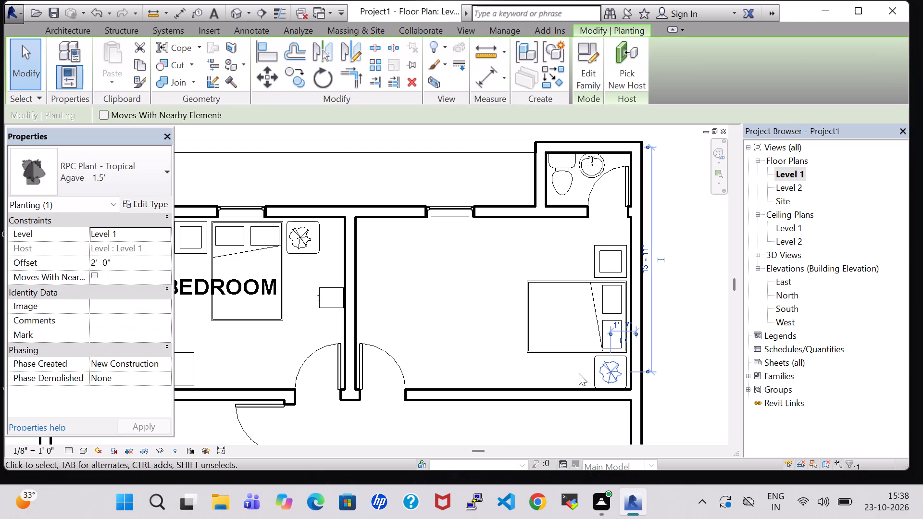
left_click(482, 294)
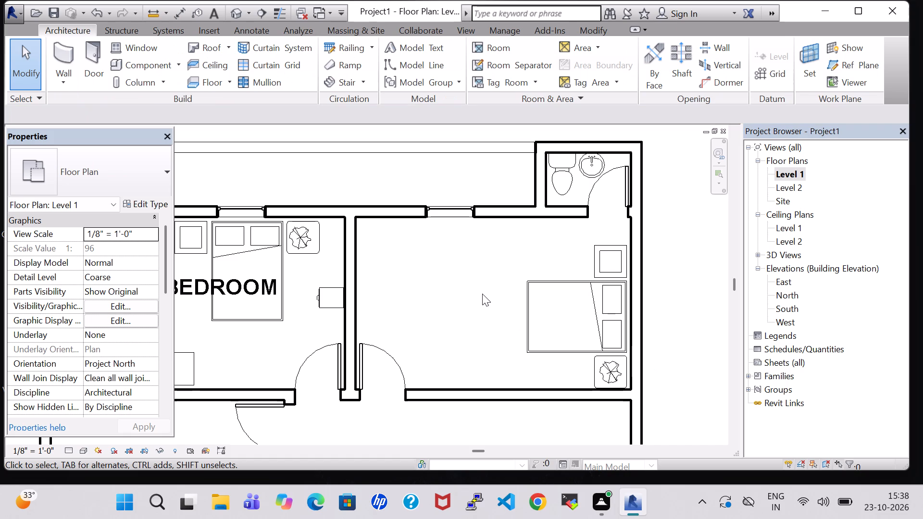
Nudge the northeast room's bed slightly north, to 2' 9 1/2" from the south wall.
scroll(482, 294, "up", 3)
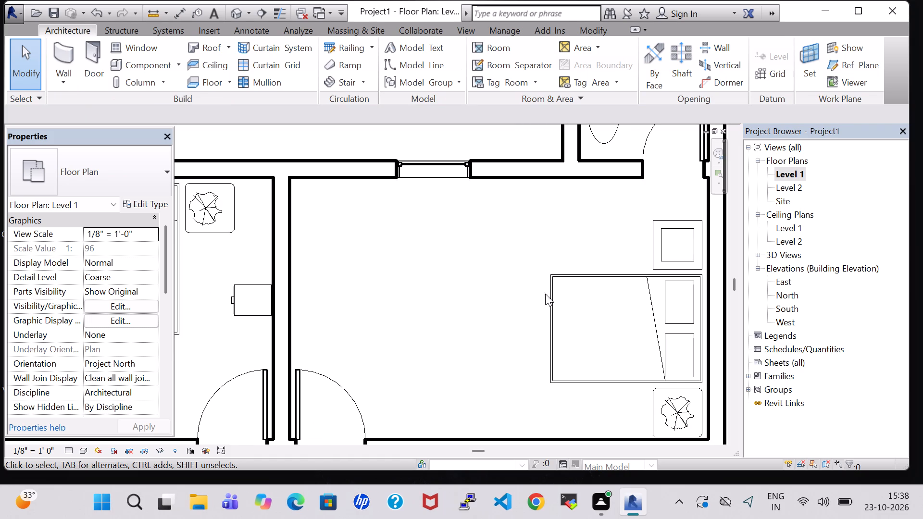
left_click(553, 289)
key("Up")
key("Up")
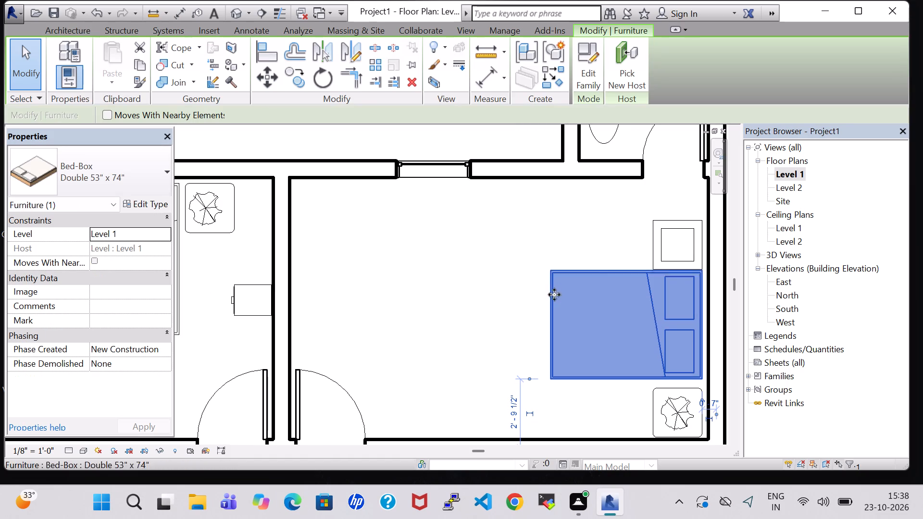
Nudge the northeast room's end table and its agave plant slightly north, away from the south wall.
left_click(680, 387)
key("Up")
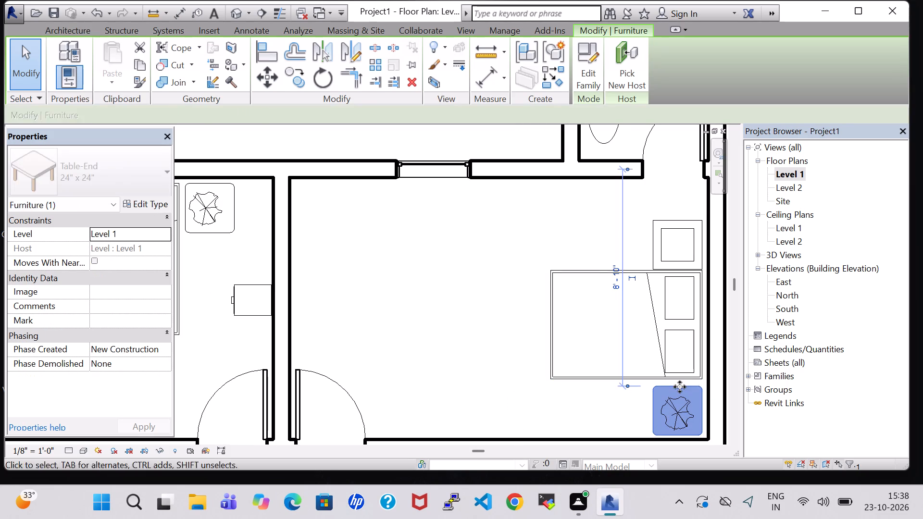
key("Up")
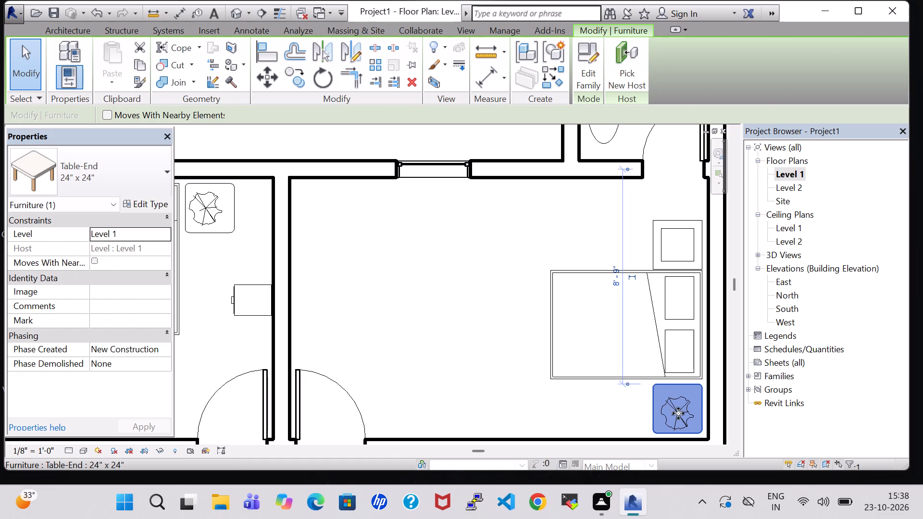
left_click(571, 416)
left_click(674, 410)
key("Up")
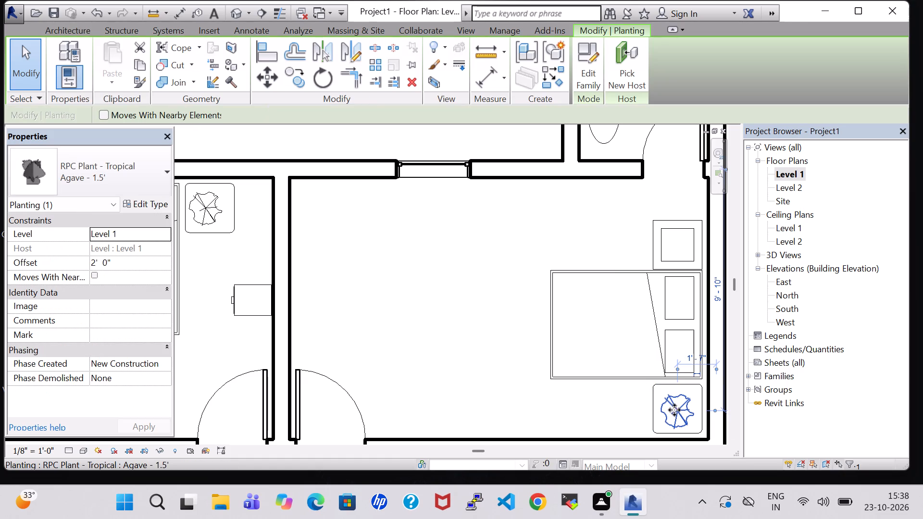
Nudge the northeast room's coffee table slightly north, leaving a small gap to the bed.
left_click(673, 221)
key("Up")
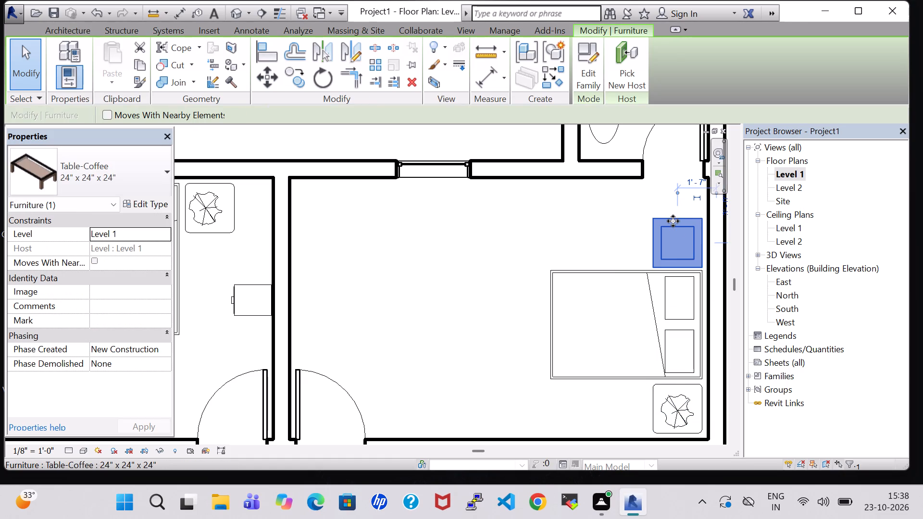
key("Up")
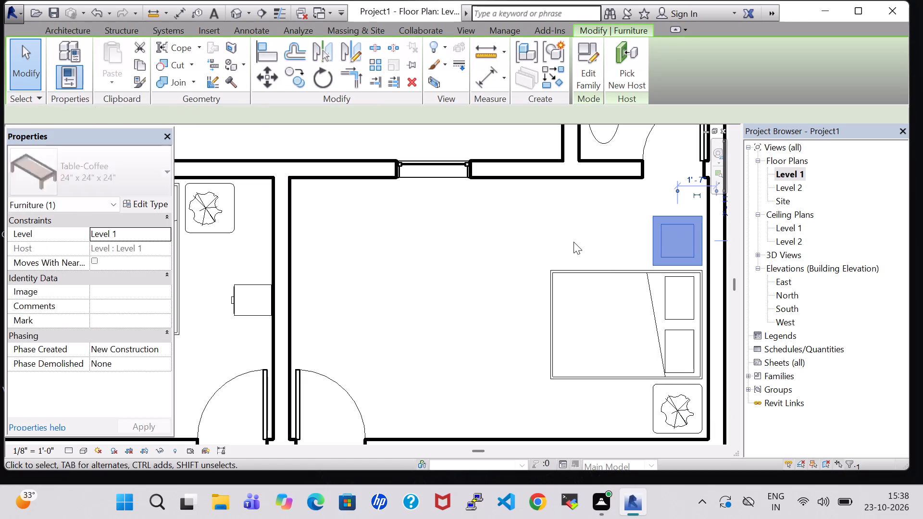
left_click(427, 272)
Create a similar 15" x 18" Cabinet-File 2 Drawer against the northeast room's south wall, facing north, about 7' 1" from the west partition.
scroll(427, 272, "down", 3)
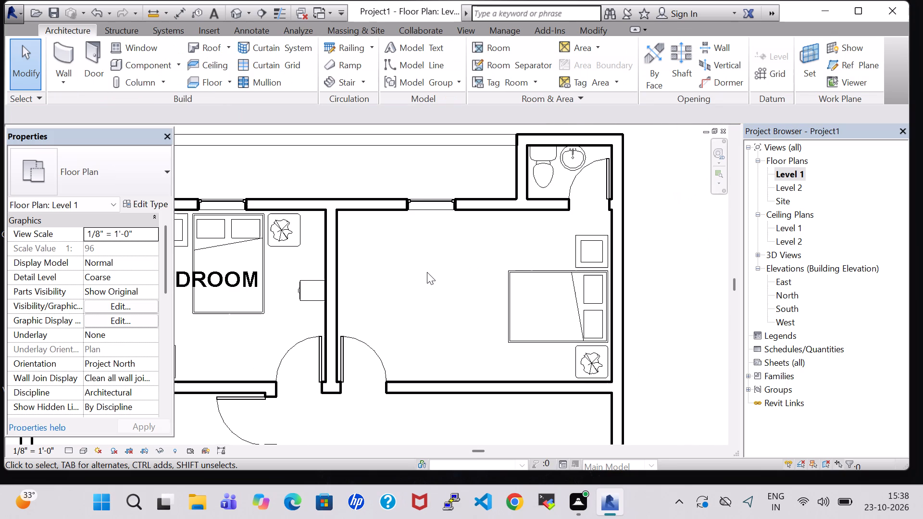
left_click(298, 288)
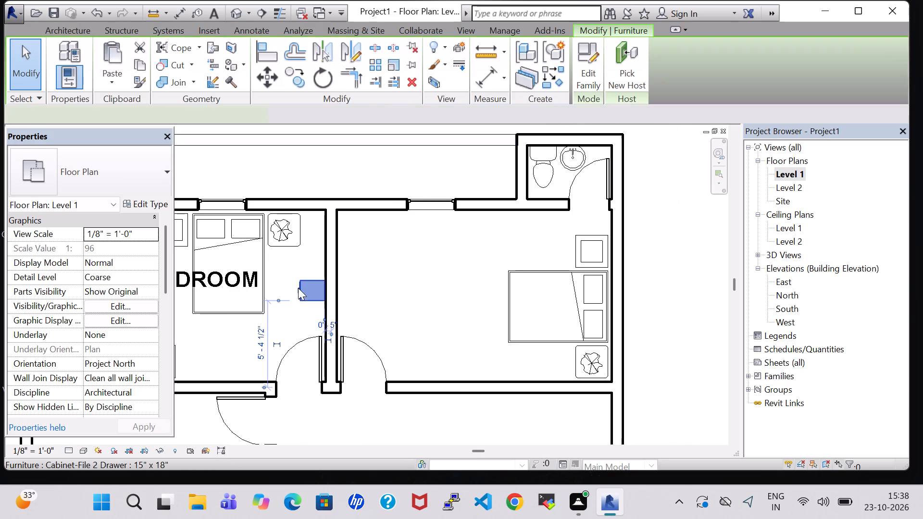
right_click(298, 288)
left_click(368, 260)
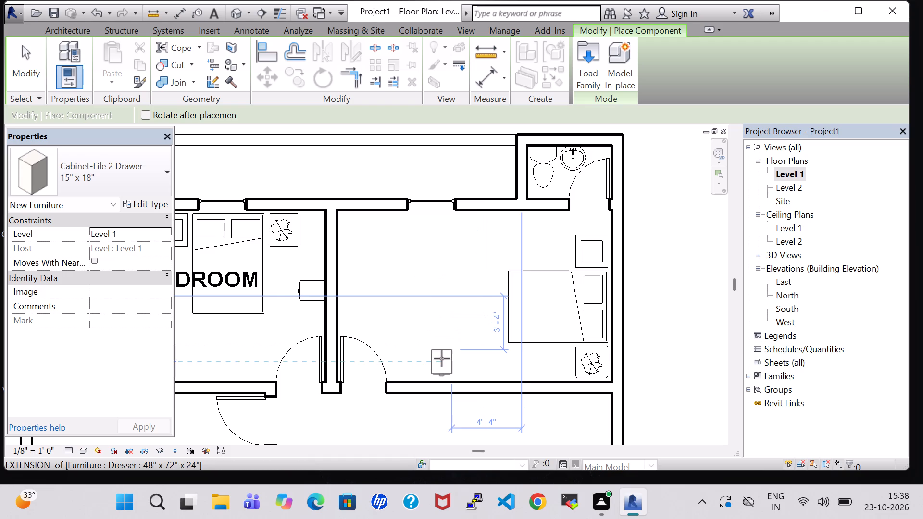
key("space")
key("space")
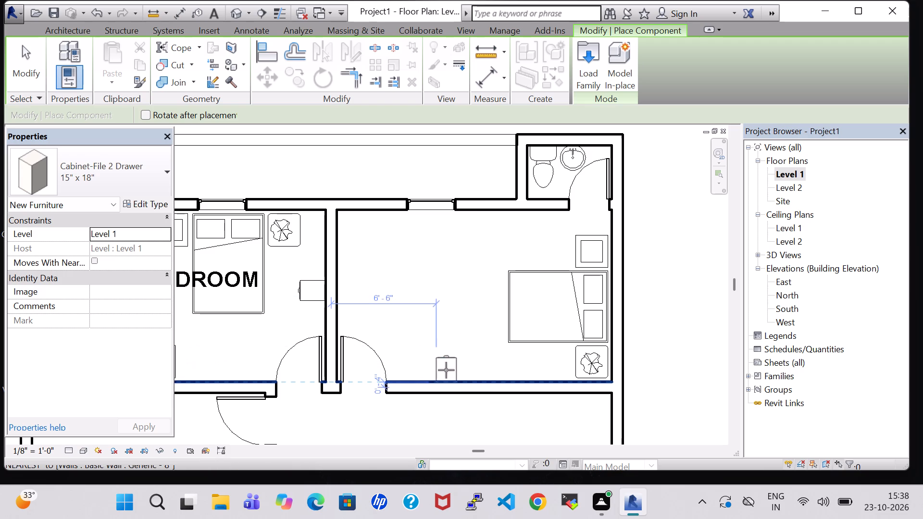
left_click(456, 372)
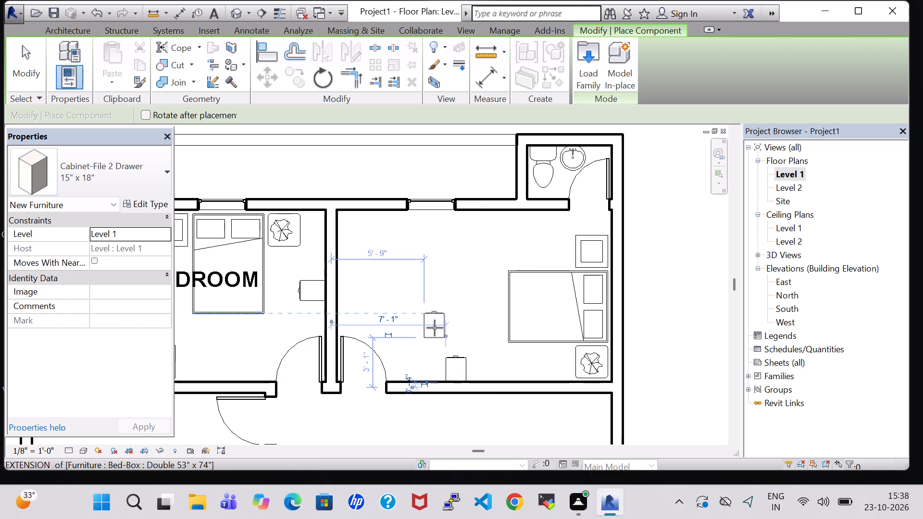
key("Escape")
key("Escape")
Create a similar 48" x 72" x 24" Dresser and place it against the north wall in the northeast room's northwest corner.
scroll(400, 312, "down", 2)
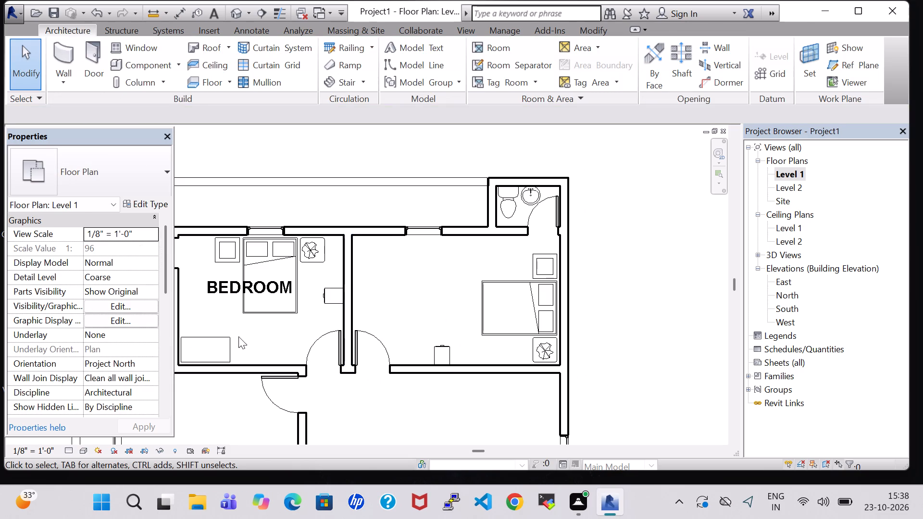
left_click(220, 343)
right_click(220, 341)
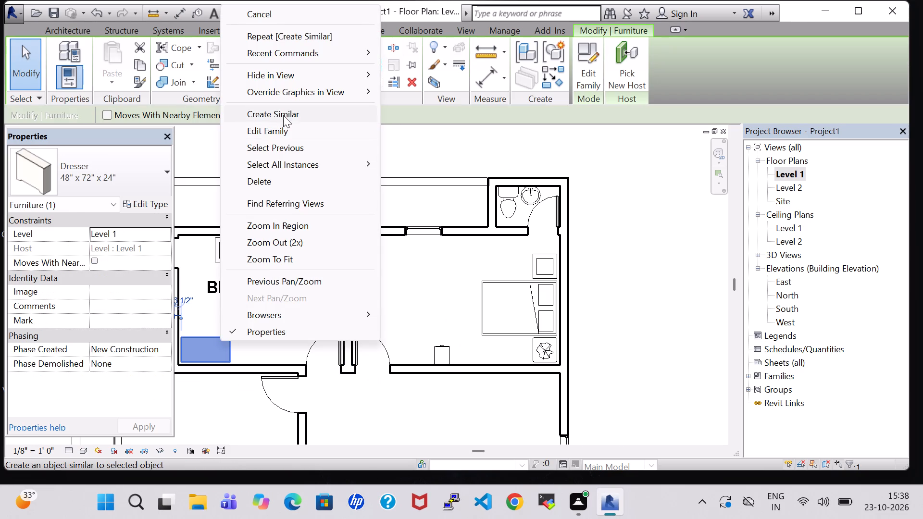
left_click(283, 113)
scroll(379, 260, "up", 10)
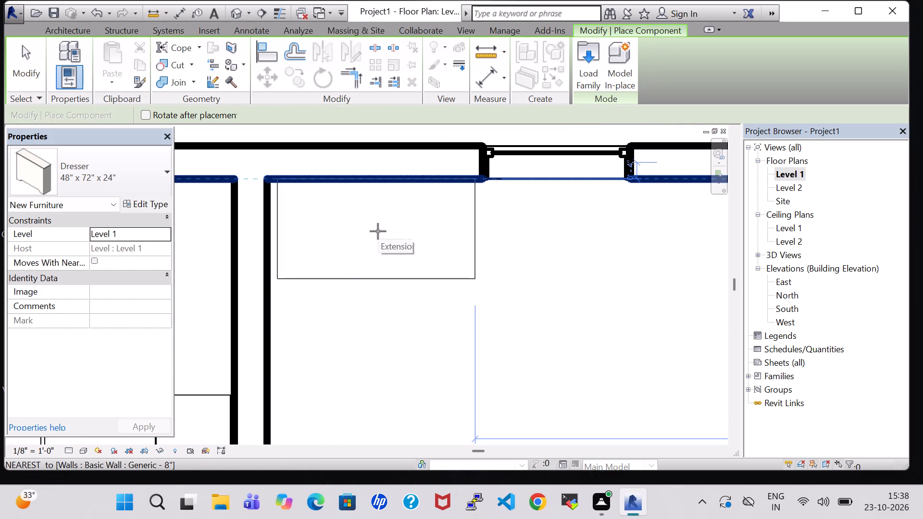
left_click(378, 231)
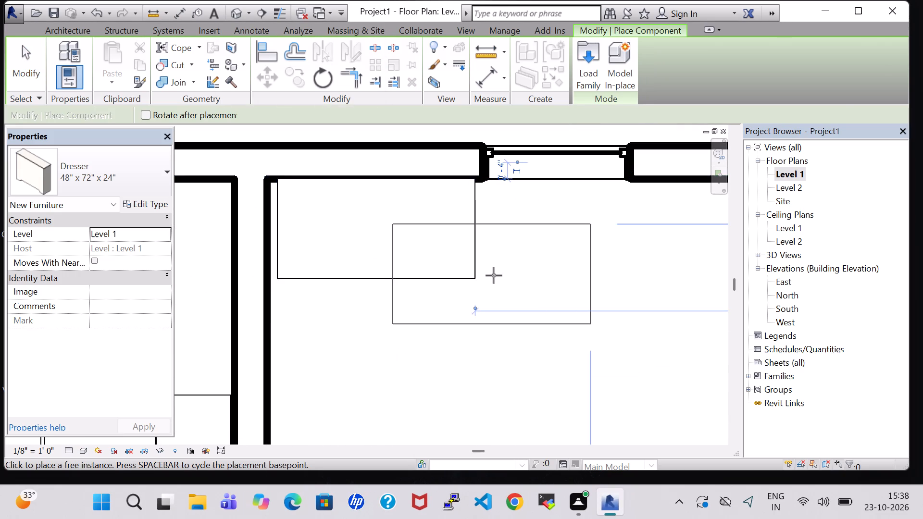
Examine the furniture in the two north bedrooms in the 3D view, especially the dresser's position in the northwest bedroom.
key("Escape")
key("Escape")
left_click(236, 11)
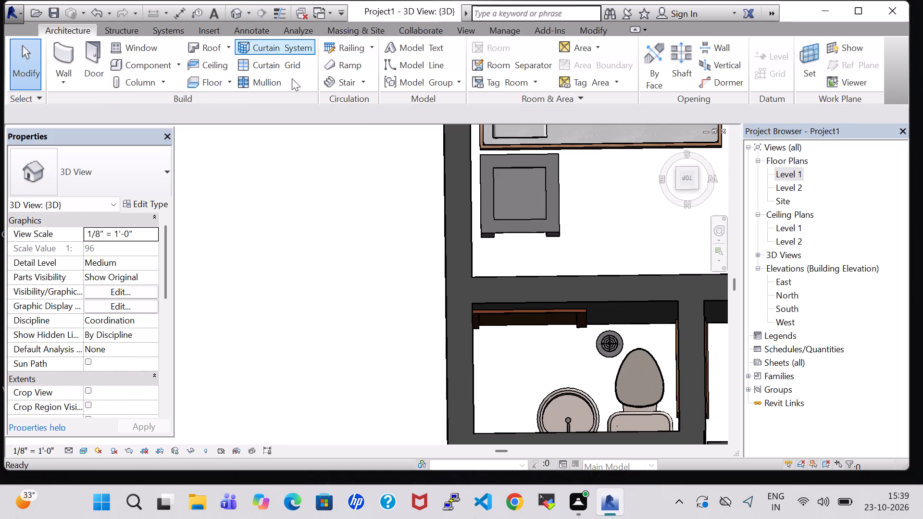
scroll(413, 251, "down", 7)
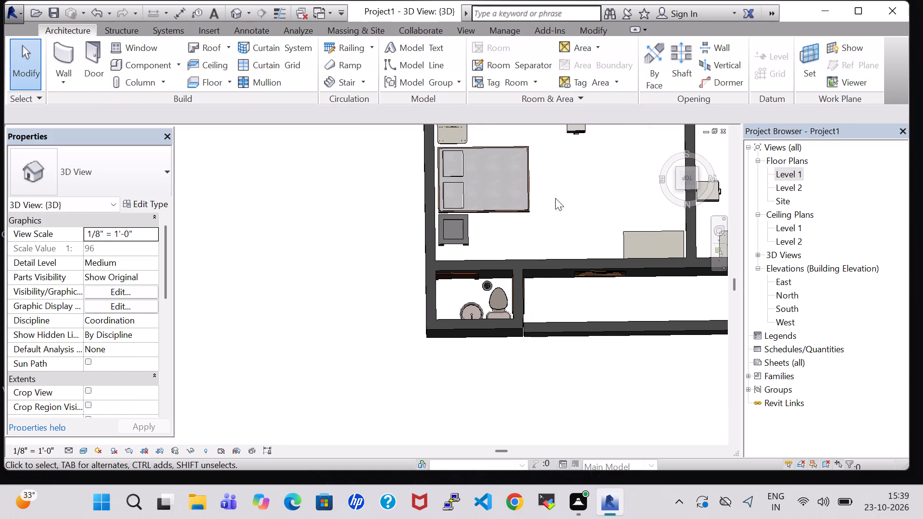
middle_click_drag(555, 198, 479, 258)
middle_click_drag(477, 259, 437, 296)
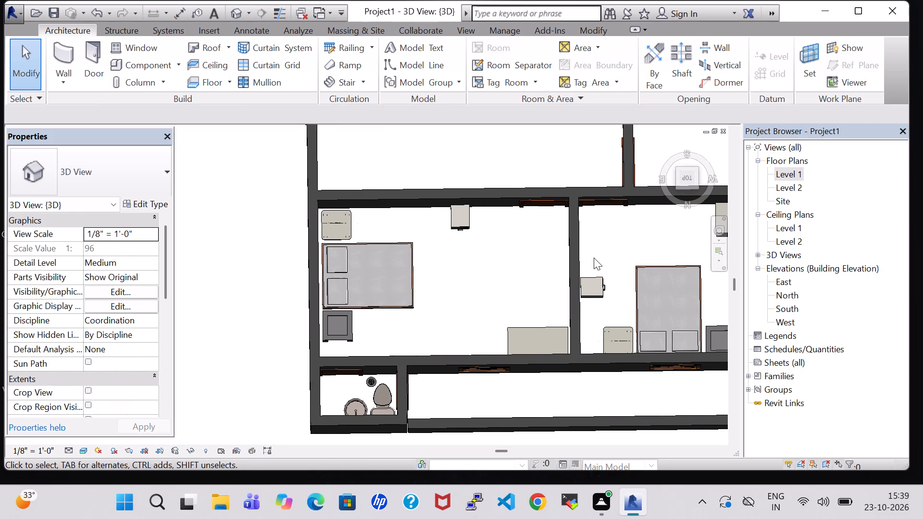
middle_click_drag(476, 273, 513, 329, "shift")
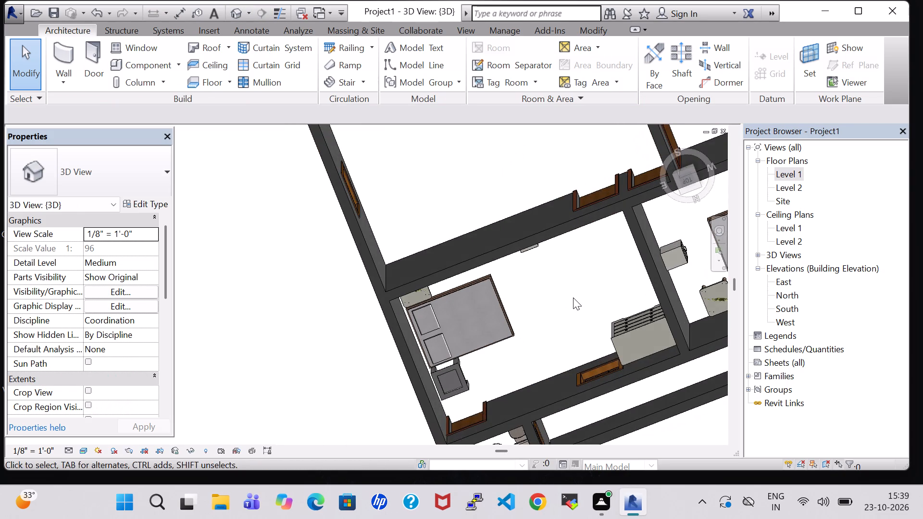
middle_click_drag(573, 298, 414, 363)
middle_click_drag(614, 275, 552, 194, "shift")
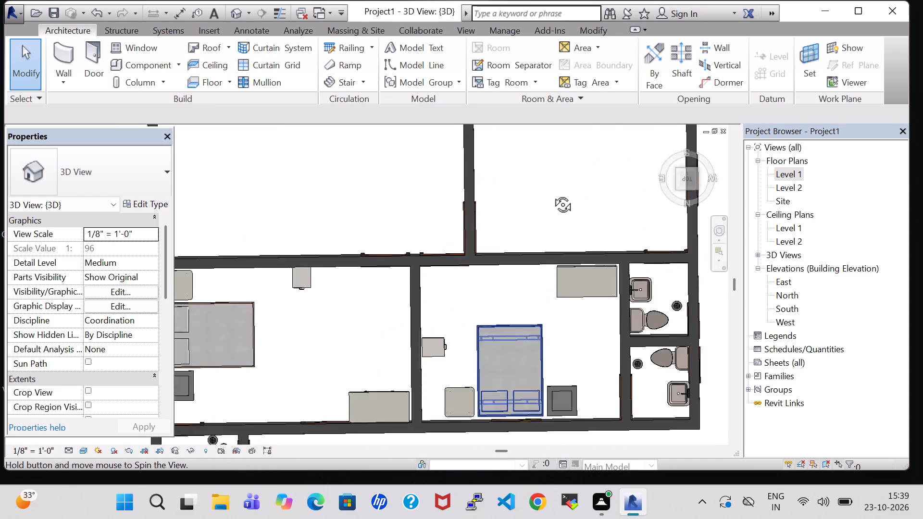
middle_click_drag(552, 194, 549, 181, "shift")
middle_click_drag(520, 387, 520, 380, "shift")
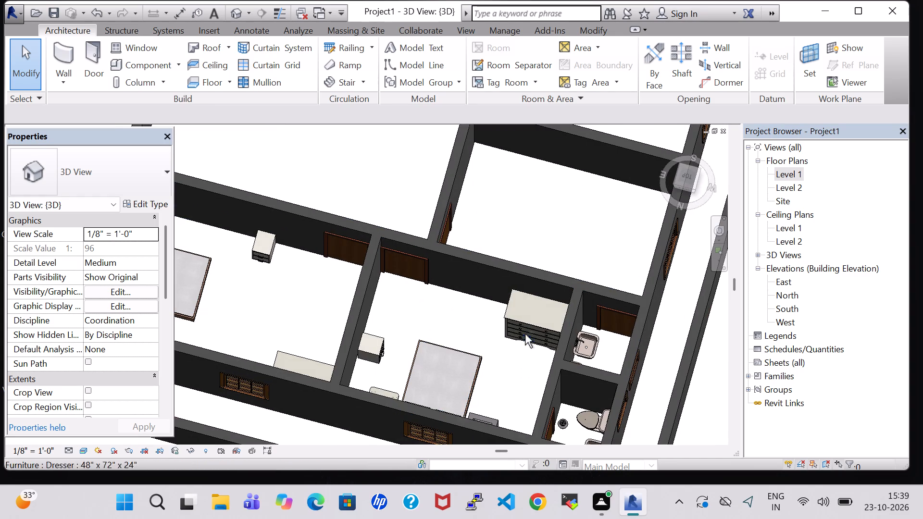
middle_click_drag(508, 362, 532, 245, "shift")
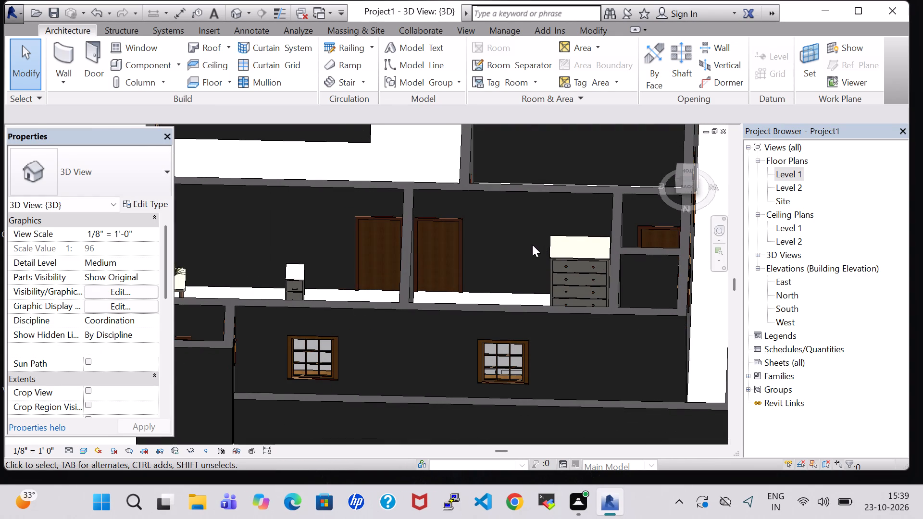
scroll(532, 245, "up", 3)
middle_click_drag(532, 245, 492, 259)
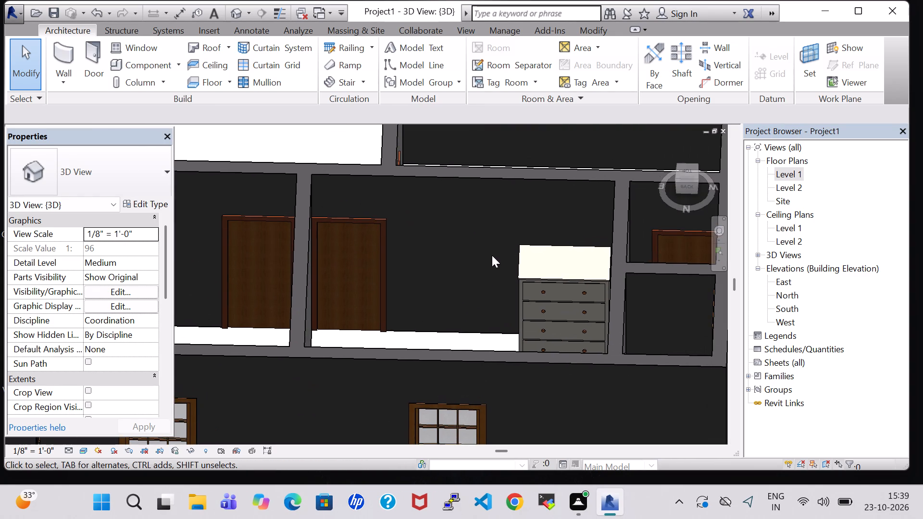
scroll(492, 255, "up", 1)
middle_click_drag(492, 255, 502, 259, "shift")
Nudge the northwest bedroom's dresser slightly east, away from the bathroom partition.
left_click(563, 256)
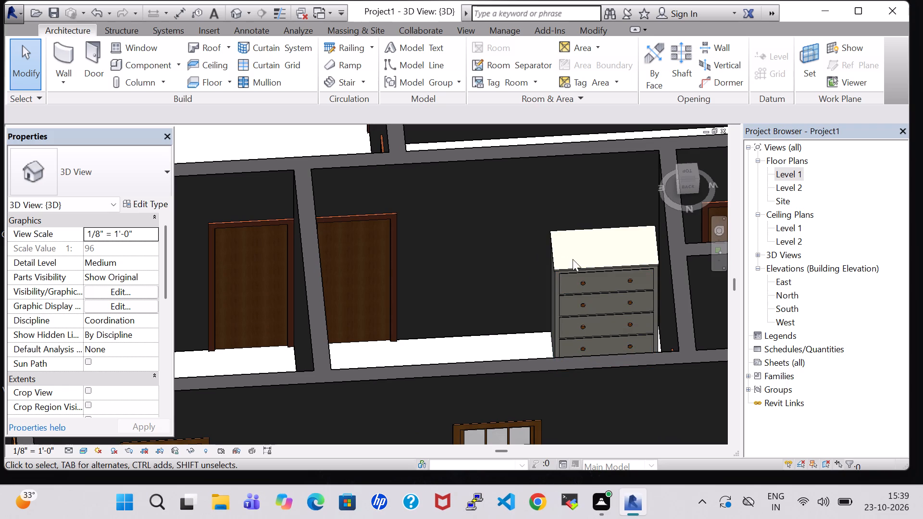
left_click(578, 267)
key("Left")
key("Left")
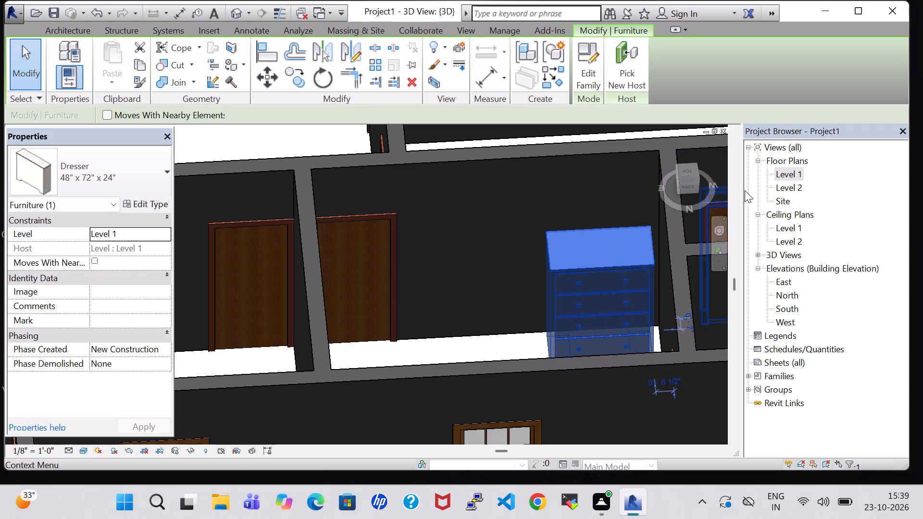
double_click(783, 176)
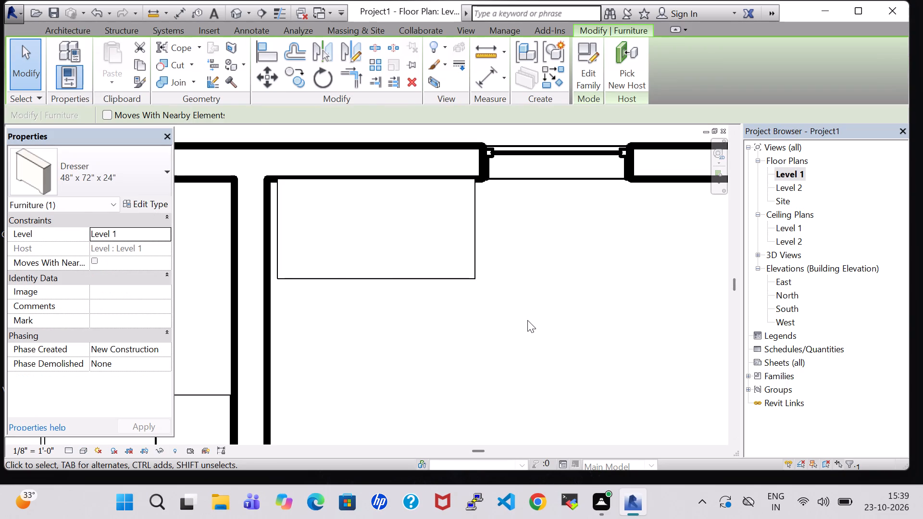
scroll(474, 325, "down", 5)
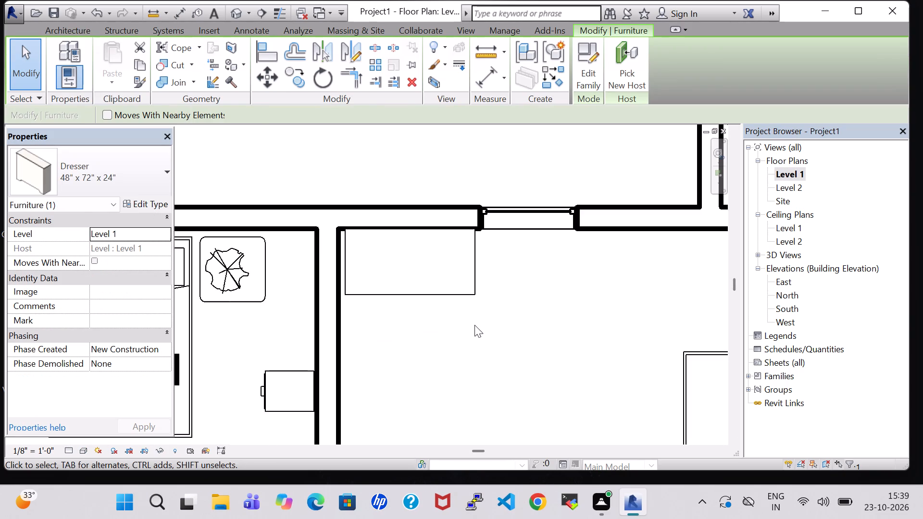
middle_click(474, 325)
scroll(474, 325, "down", 4)
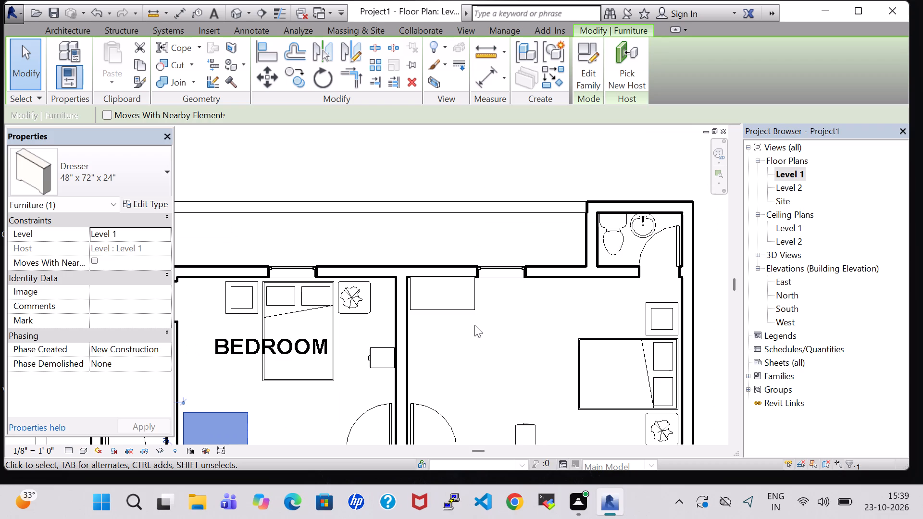
left_click(475, 364)
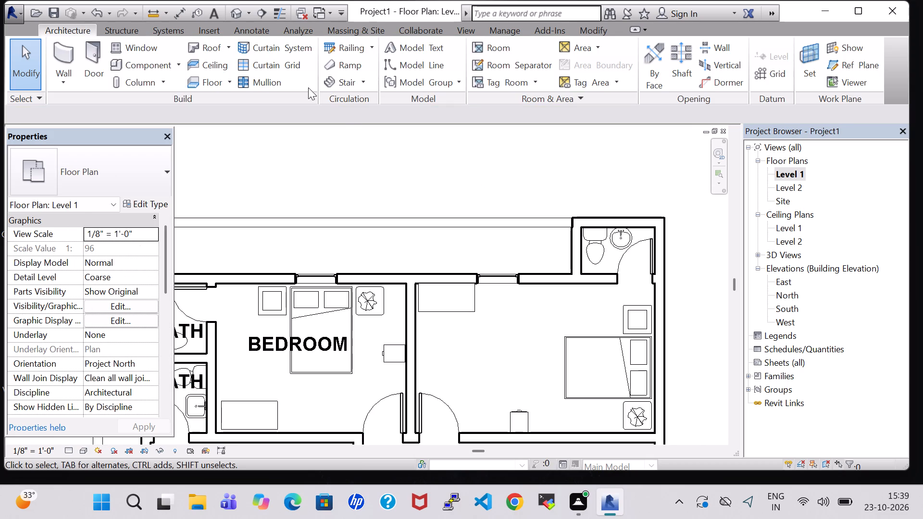
Examine the northeast room's dresser and the adjacent north-wall window in the 3D view.
left_click(239, 15)
scroll(583, 364, "down", 4)
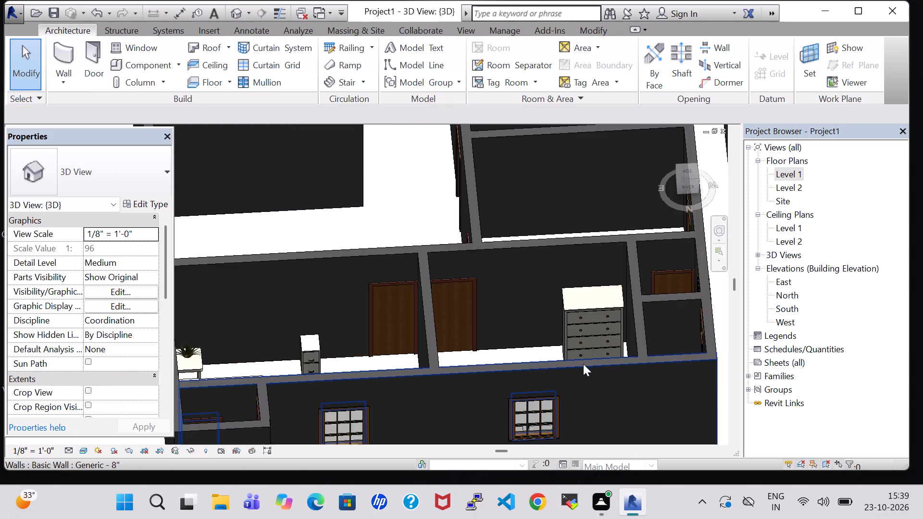
scroll(583, 364, "down", 3)
middle_click_drag(583, 364, 582, 359)
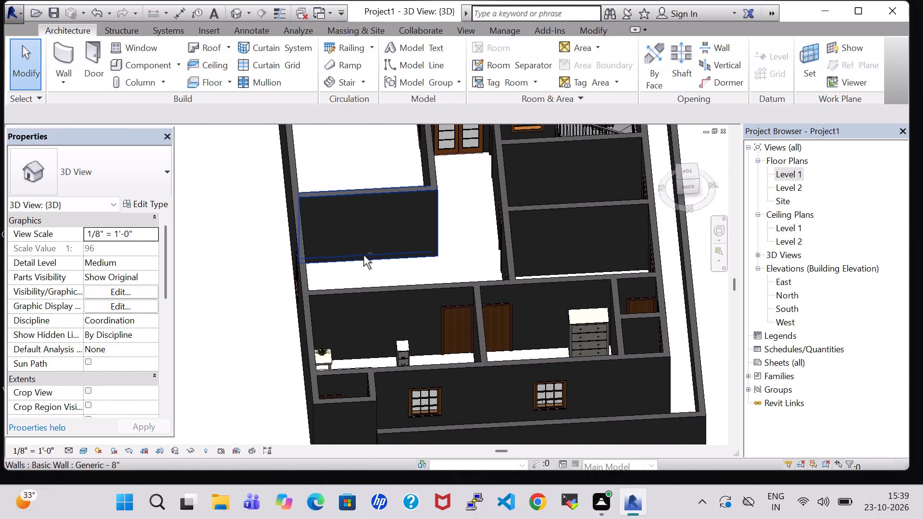
middle_click_drag(363, 255, 603, 284, "shift")
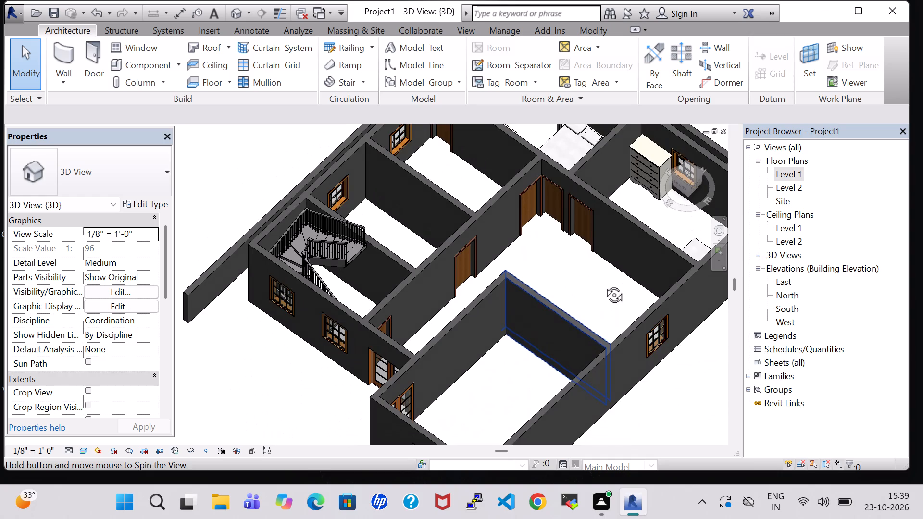
middle_click_drag(603, 284, 618, 280, "shift")
middle_click(618, 270, "shift")
scroll(618, 265, "up", 6)
scroll(611, 187, "up", 1)
middle_click_drag(611, 187, 501, 429)
middle_click_drag(532, 294, 566, 250, "shift")
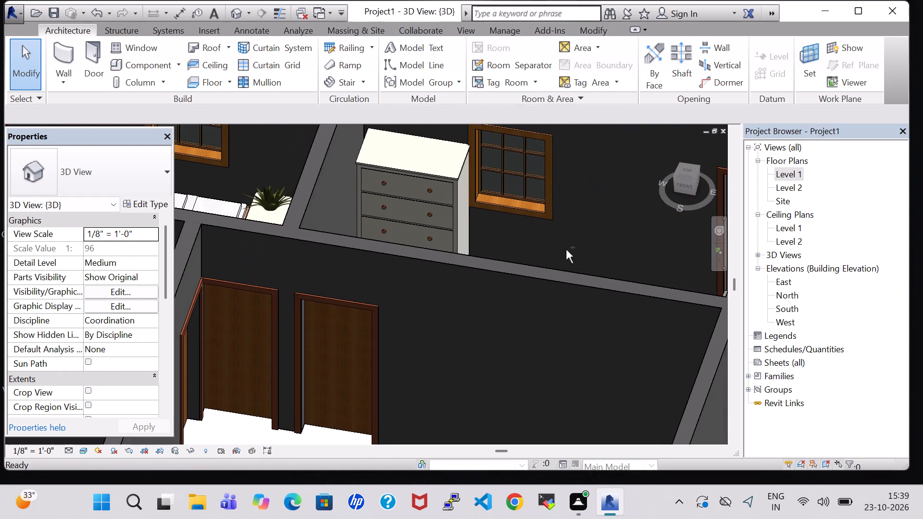
scroll(525, 237, "up", 3)
middle_click_drag(525, 232, 538, 310)
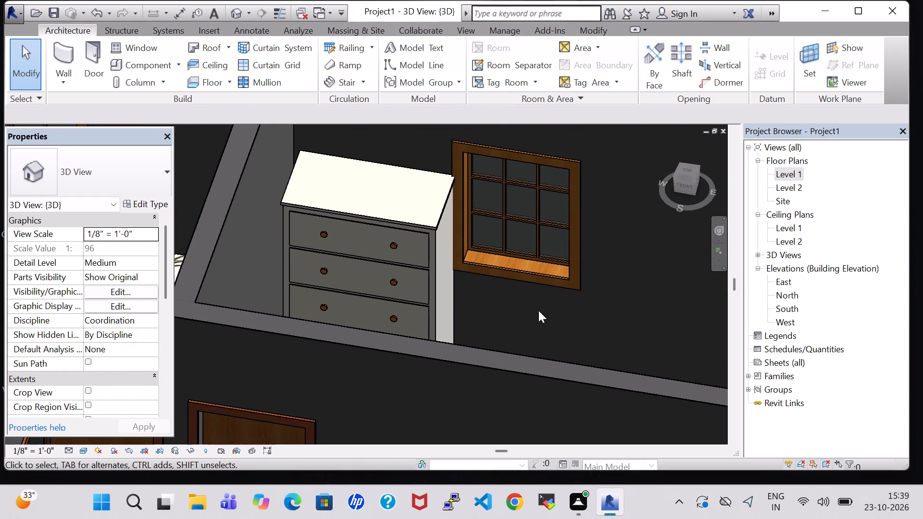
Shift the northeast room's 36" x 48" casement window east along the north wall, to 6' 11 1/4" from the west partition.
left_click(535, 261)
double_click(788, 171)
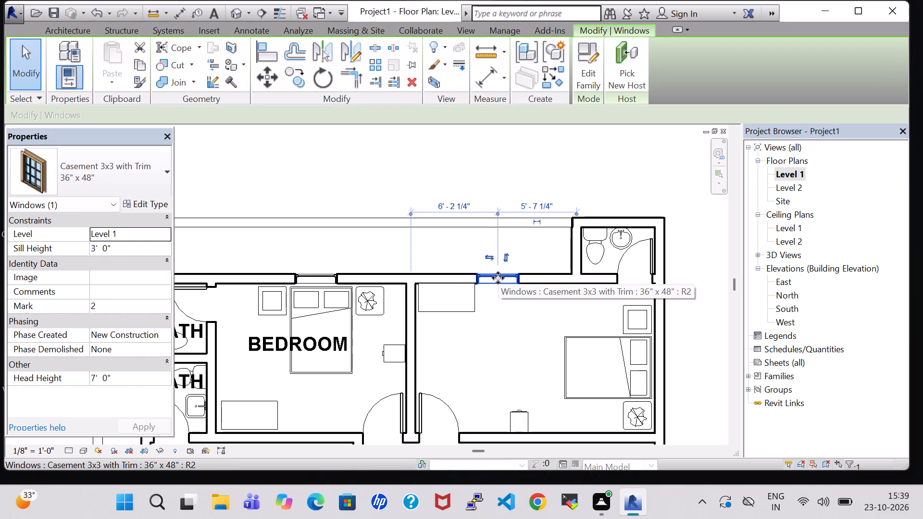
key("Right")
key("Right")
key("Right")
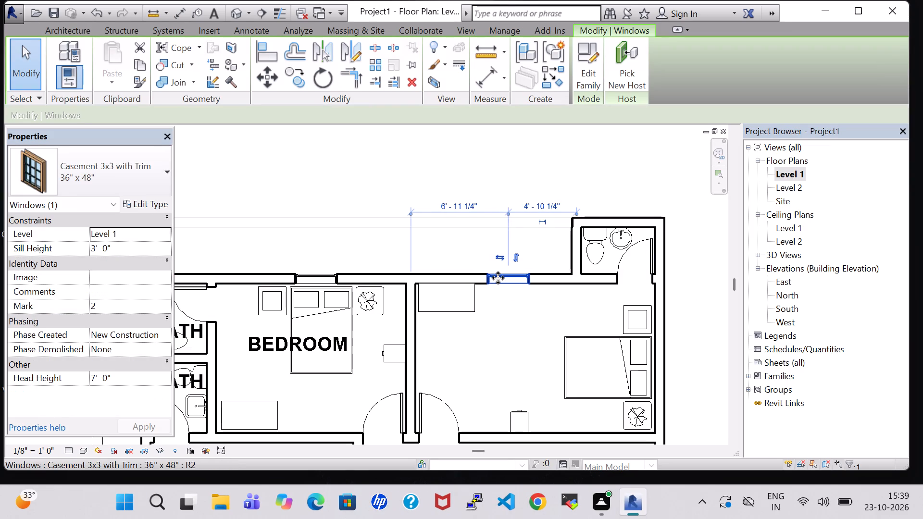
left_click(545, 169)
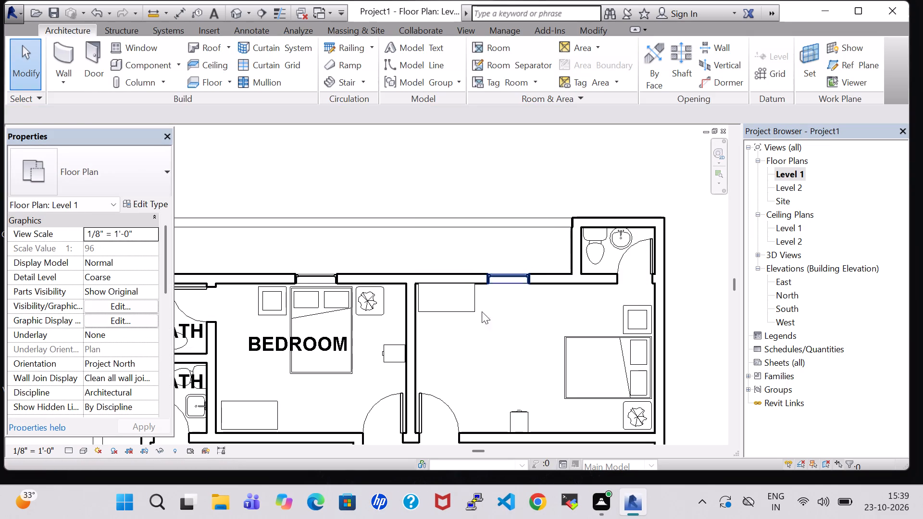
Nudge the northeast room's dresser slightly east, away from the west partition.
left_click(452, 305)
key("Right")
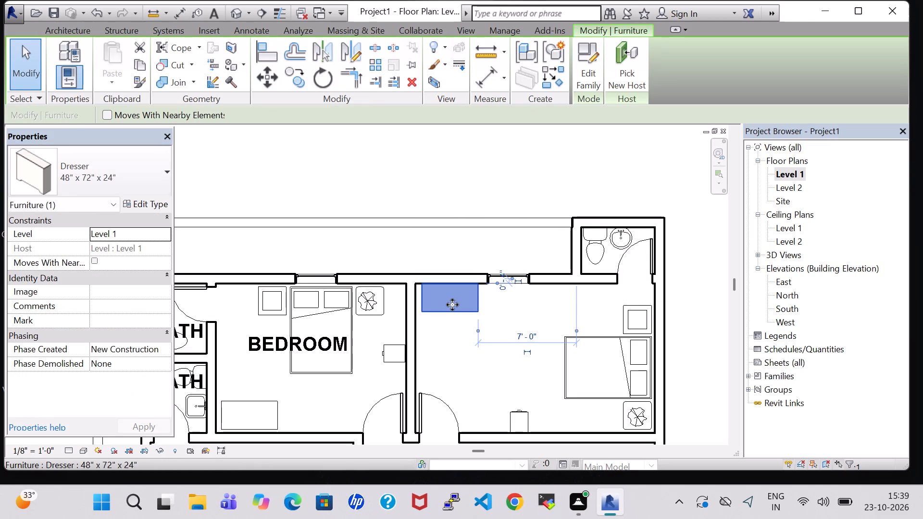
left_click(505, 390)
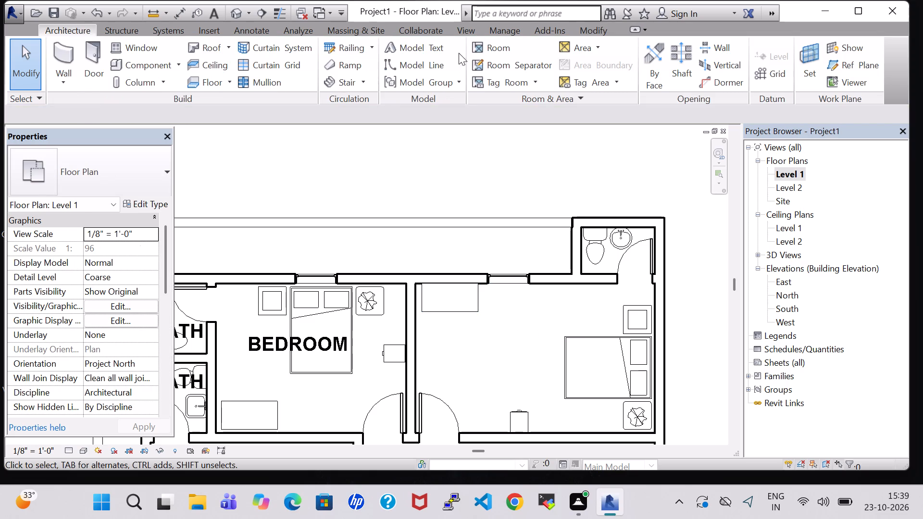
Place a tagged room in the northeast room and name it BEDROOM.
left_click(485, 51)
left_click(533, 366)
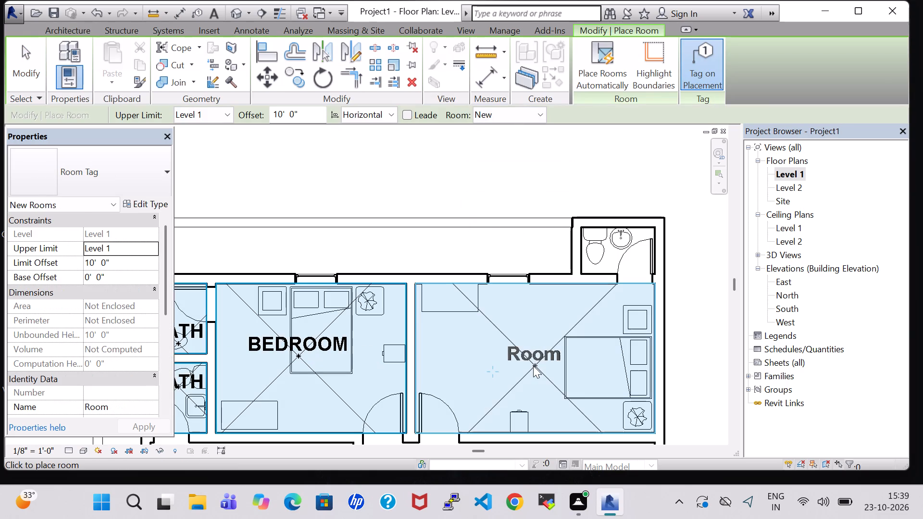
key("Escape")
key("Escape")
double_click(531, 355)
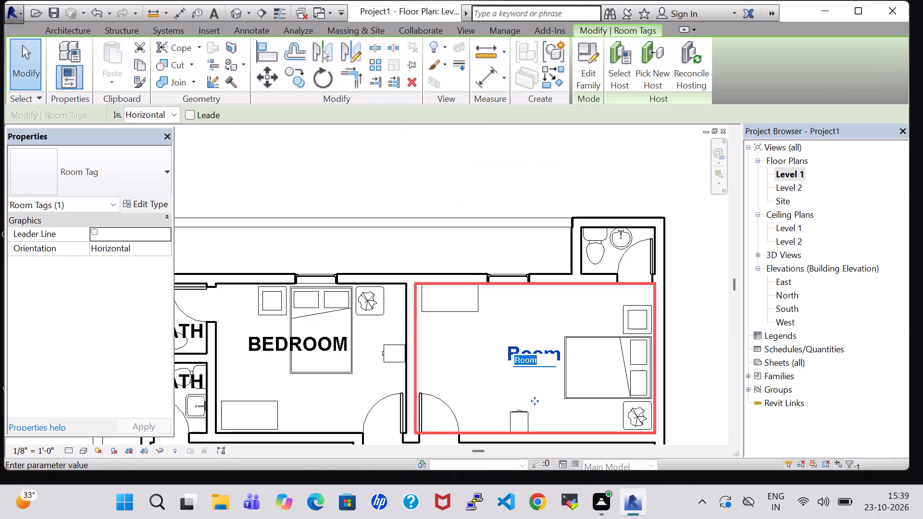
key("BackSpace")
type("BEDROOM")
key("Return")
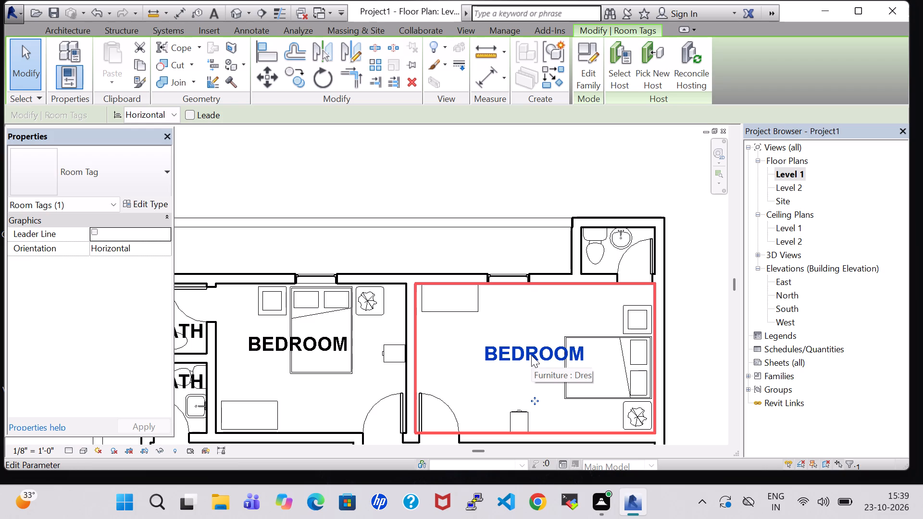
Create a similar Double 53" x 74" Bed-Box in the room south of the northwest bedroom, headboard near the south wall, aligned with the dresser's east edge.
scroll(531, 355, "down", 3)
middle_click_drag(531, 355, 522, 328)
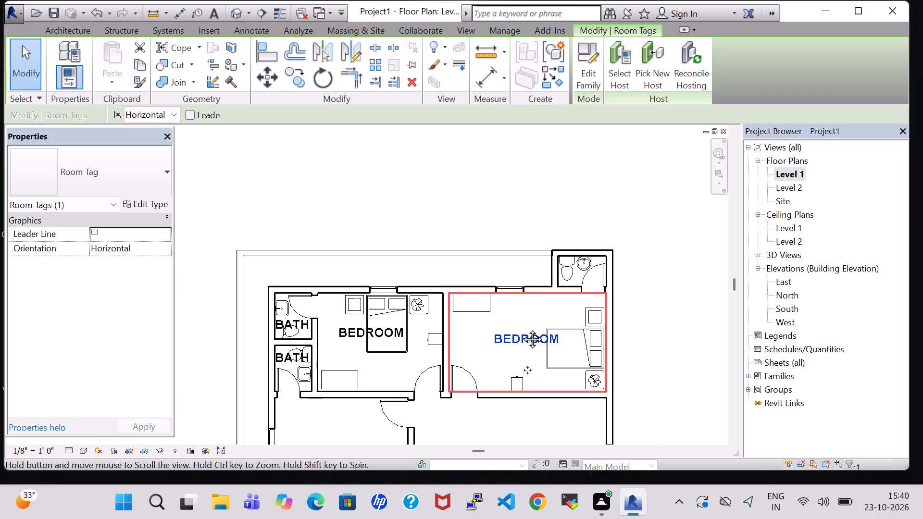
middle_click_drag(522, 328, 522, 284)
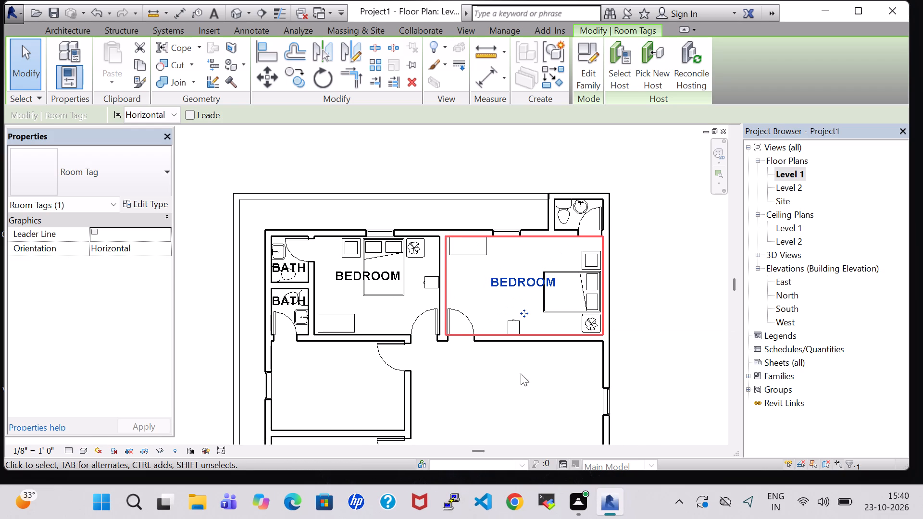
middle_click_drag(521, 373, 521, 344)
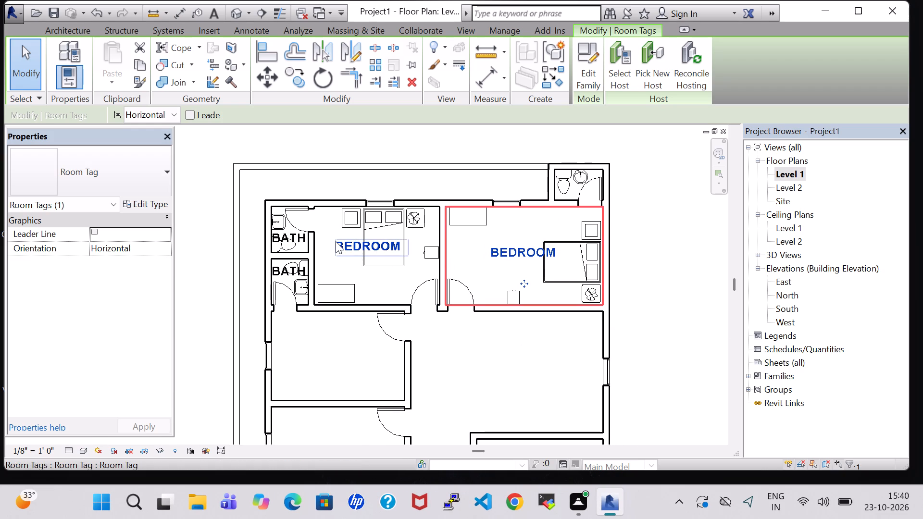
left_click(544, 273)
right_click(544, 273)
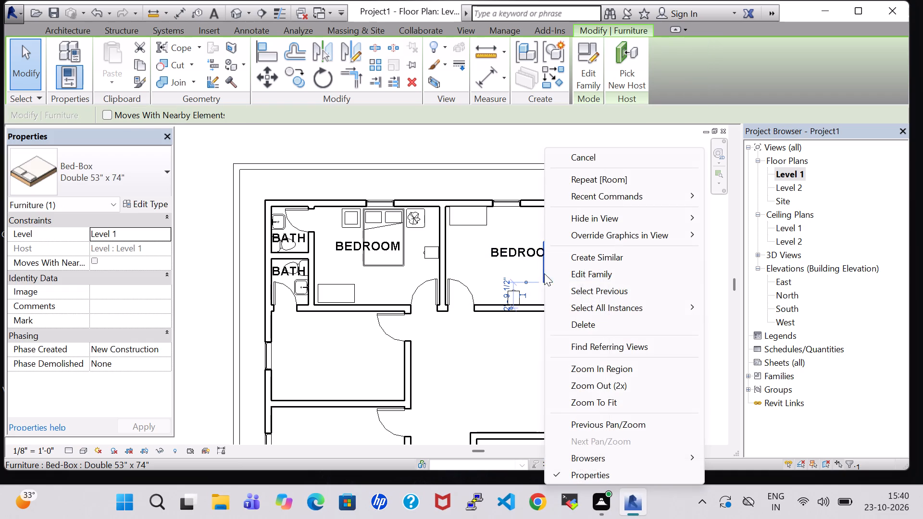
left_click(622, 263)
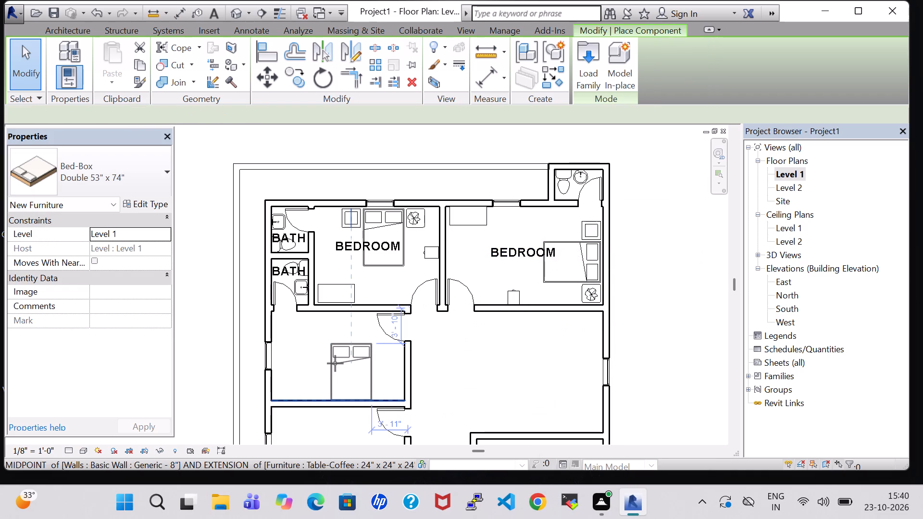
key("space")
key("space")
key("space")
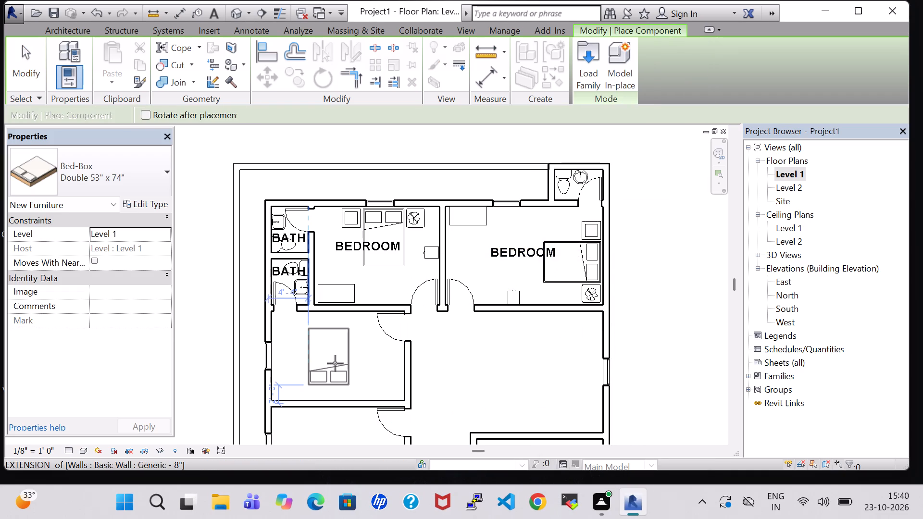
scroll(338, 367, "up", 4)
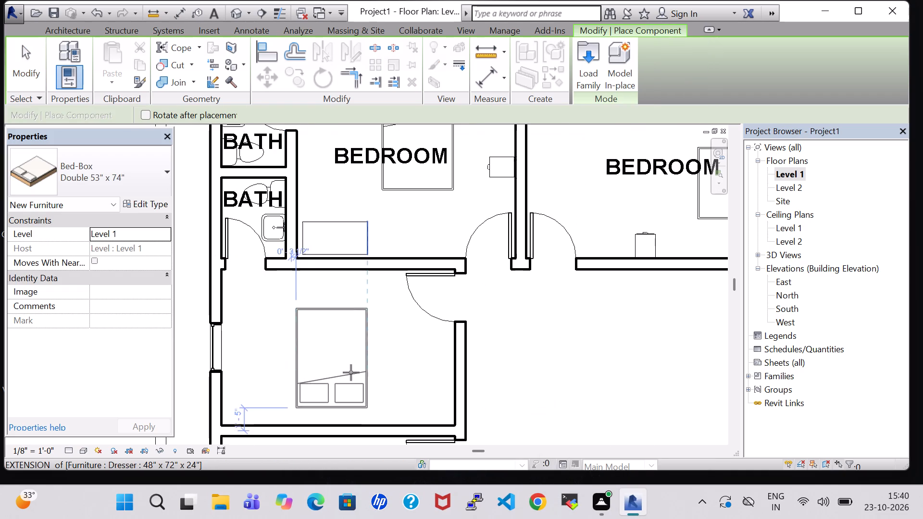
left_click(354, 382)
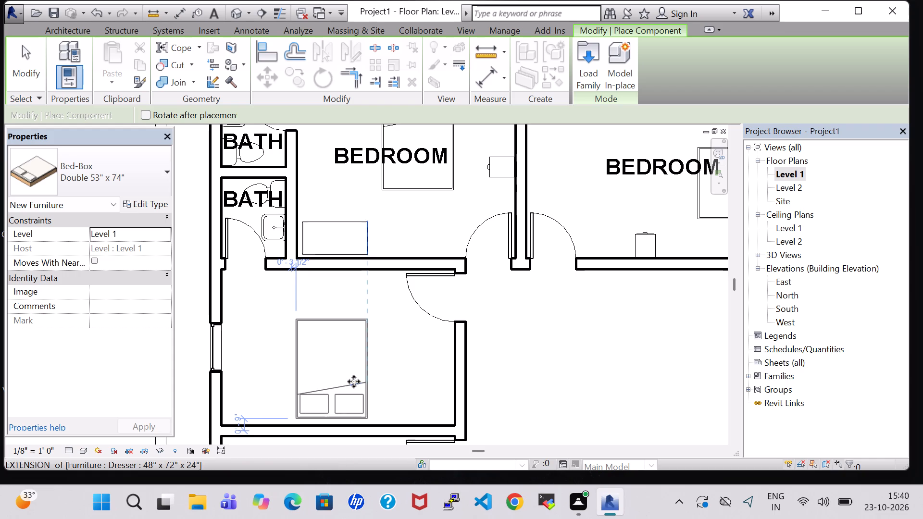
Nudge the new bed slightly south and east, to 5' 1 1/2" from the west wall.
key("Escape")
key("Escape")
left_click(354, 382)
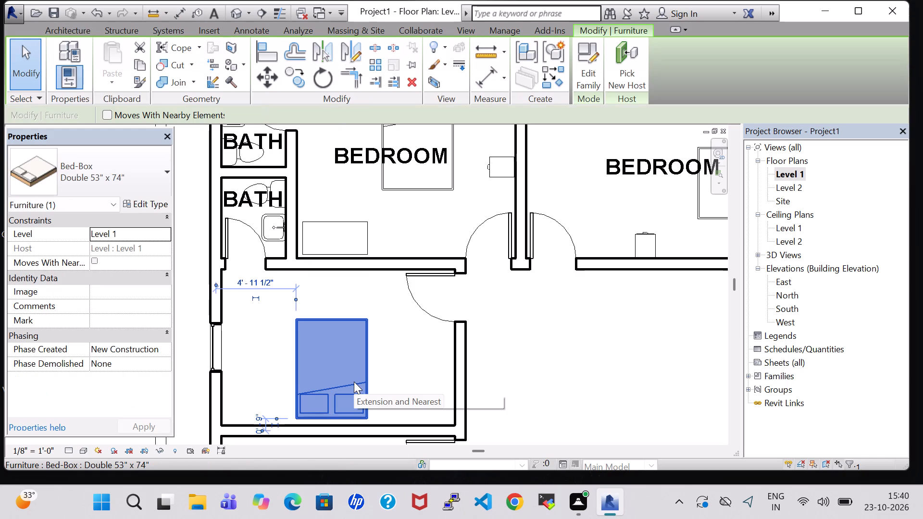
key("Down")
key("Right")
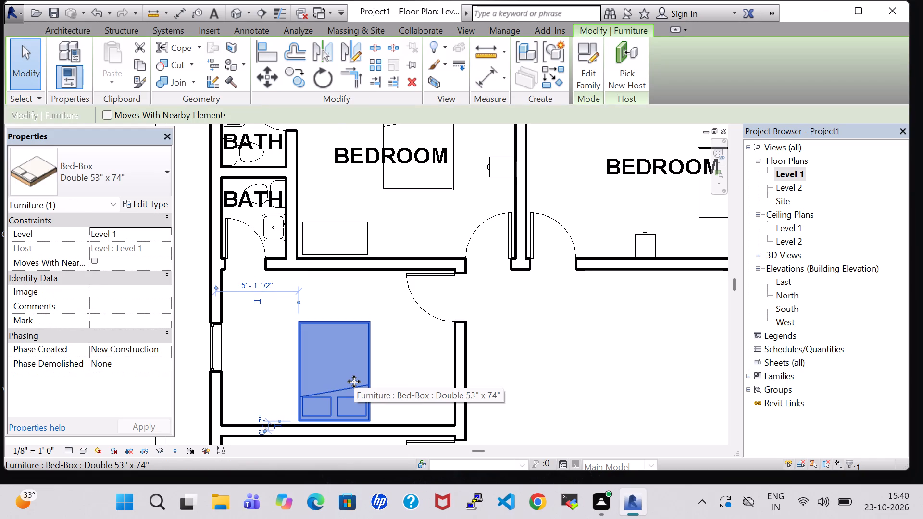
left_click(400, 376)
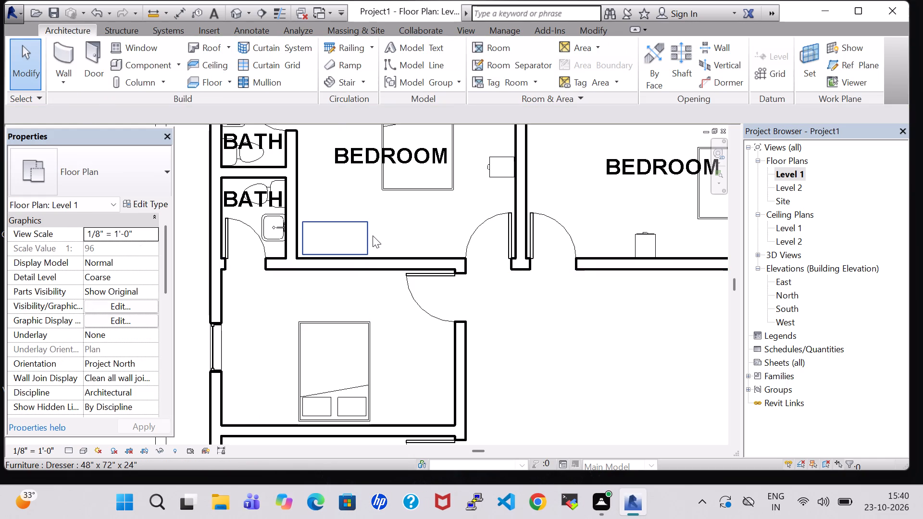
Create a similar 48" x 72" x 24" dresser in the room with the new bed, rotated lengthwise against the west wall, toward its north end.
left_click(349, 234)
right_click(349, 234)
left_click(419, 257)
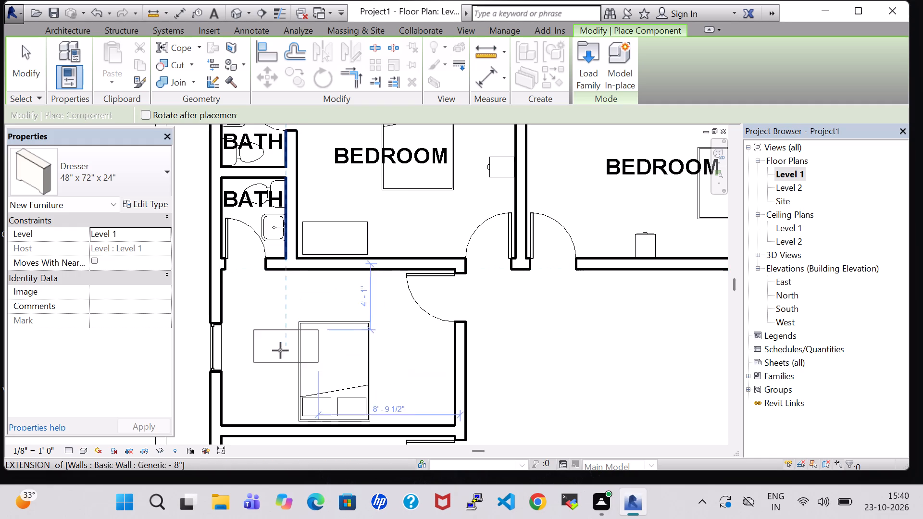
key("space")
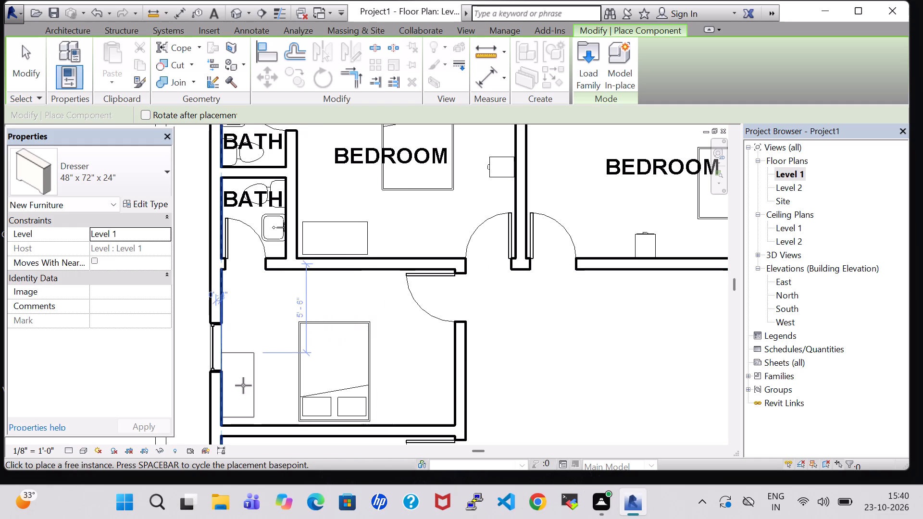
left_click(236, 324)
key("Escape")
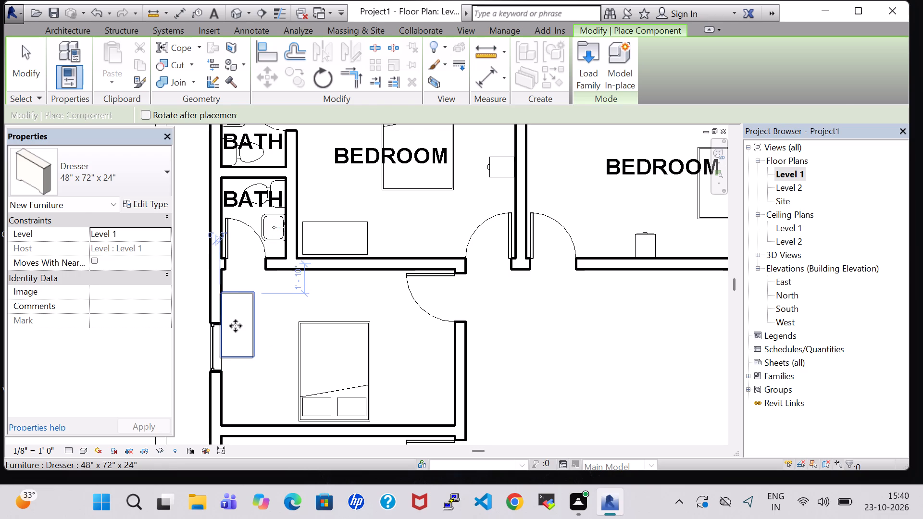
key("Escape")
Shift this room's 36" x 48" casement window south along the west wall, clear of the dresser.
left_click(219, 346)
key("Down")
key("Down")
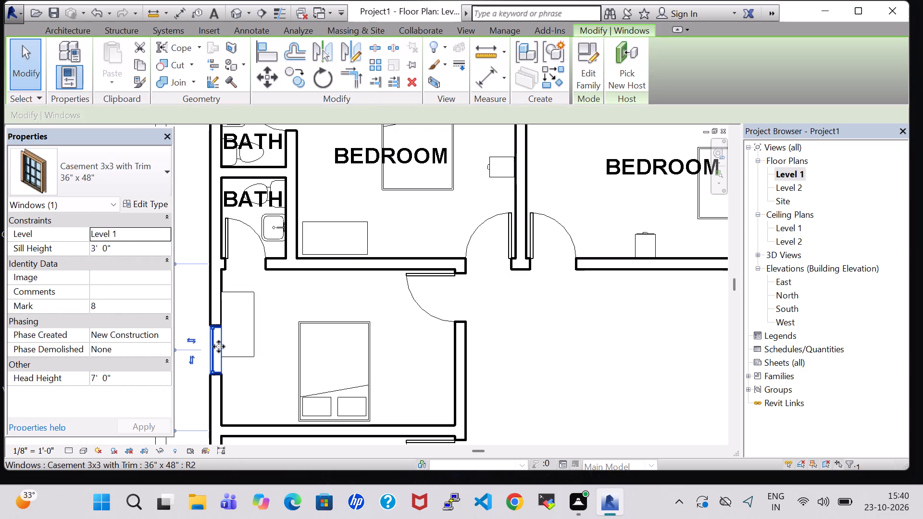
key("Down")
key("Down")
key("Down")
key("Down")
key("Down")
key("Down")
key("Down")
key("Down")
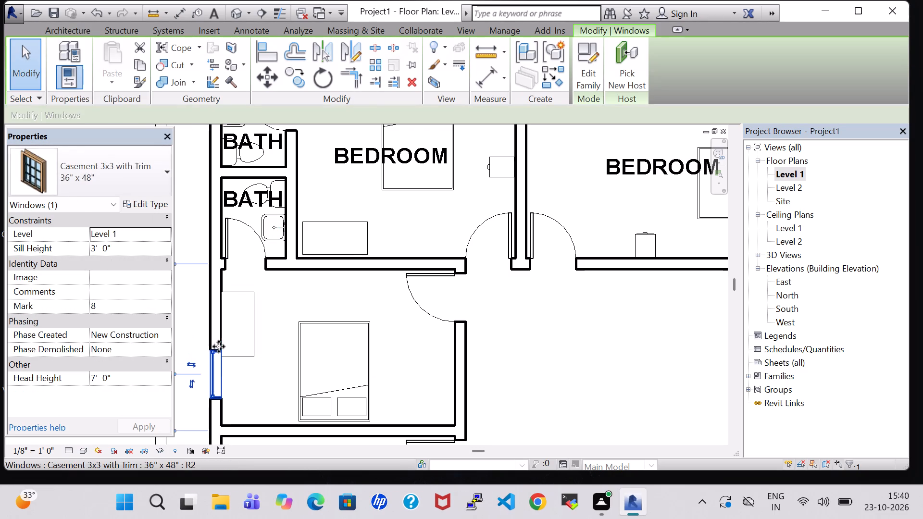
key("Down")
key("Down")
key("Down")
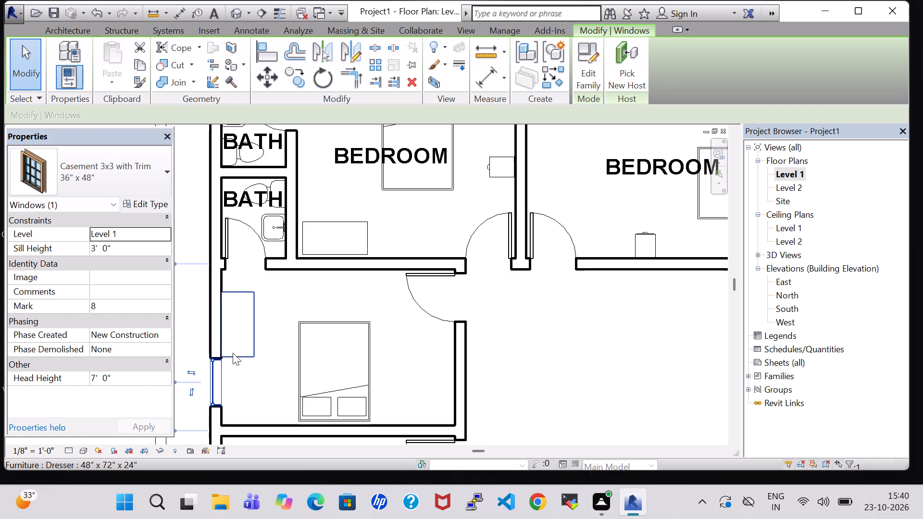
Nudge the new dresser slightly north along the west wall, away from the window.
left_click(238, 355)
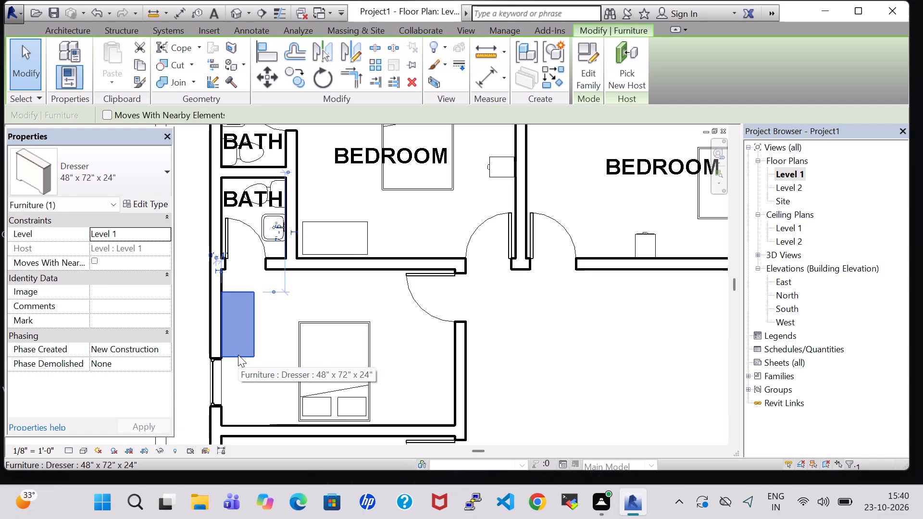
key("Up")
key("Up")
key("Up")
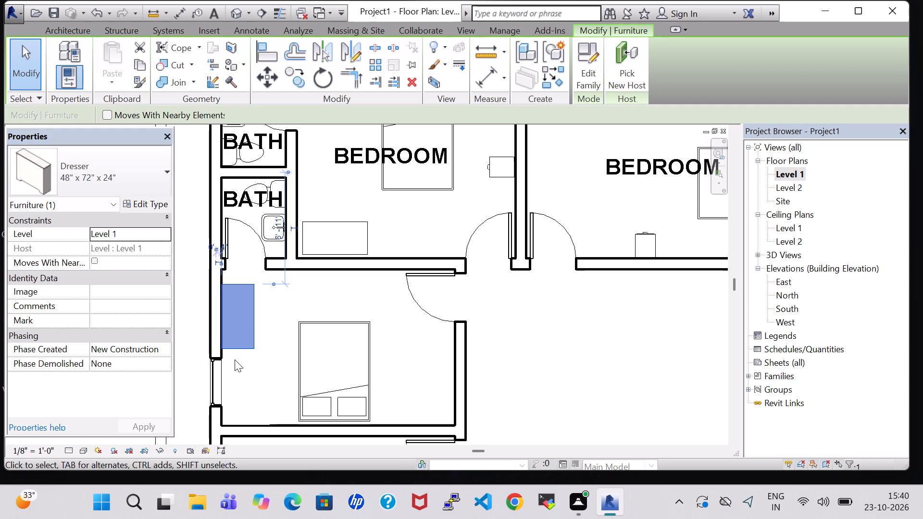
key("Down")
key("Down")
left_click(398, 352)
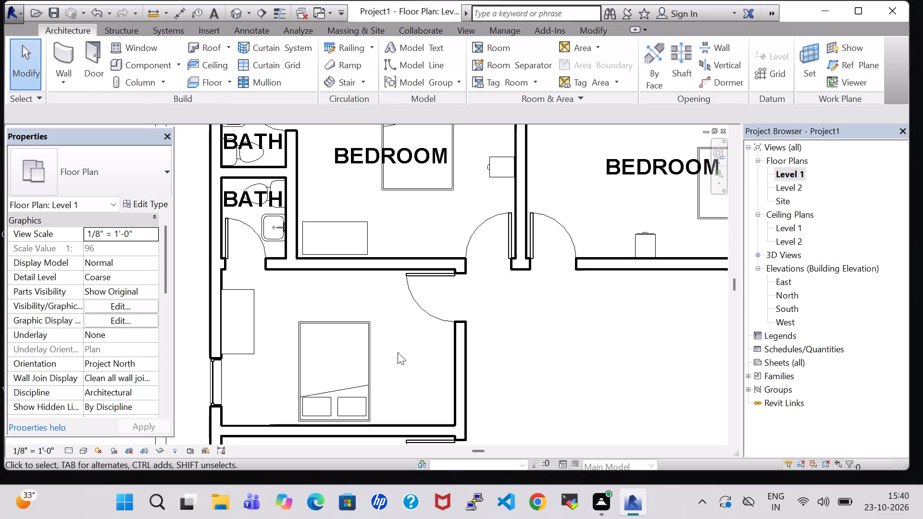
Create a similar Table-Coffee 24" x 24" x 24" east of the new bed's headboard, about 4' 3" from the east wall.
scroll(398, 352, "down", 4)
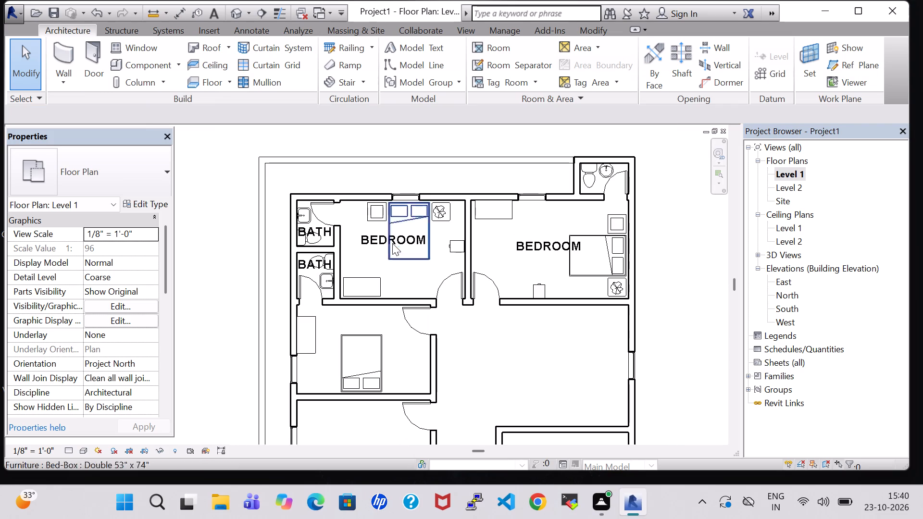
left_click(380, 211)
right_click(380, 211)
left_click(445, 261)
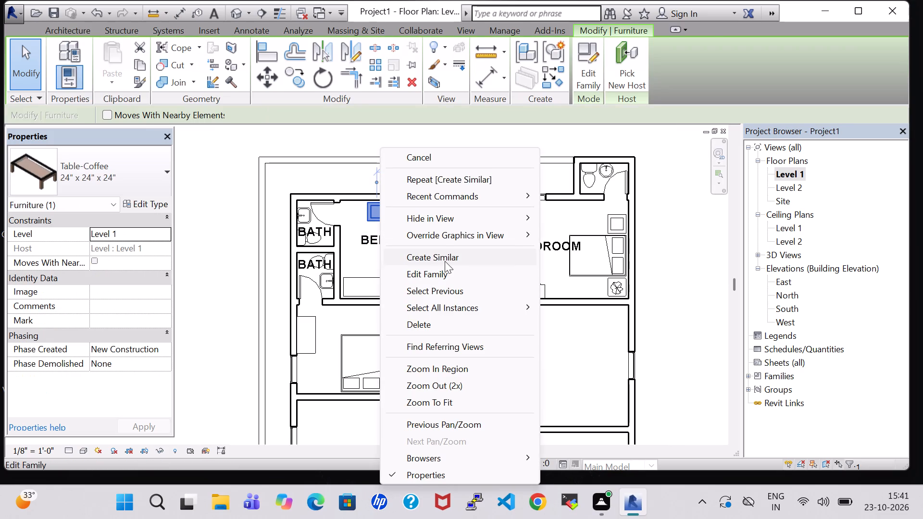
scroll(401, 373, "up", 5)
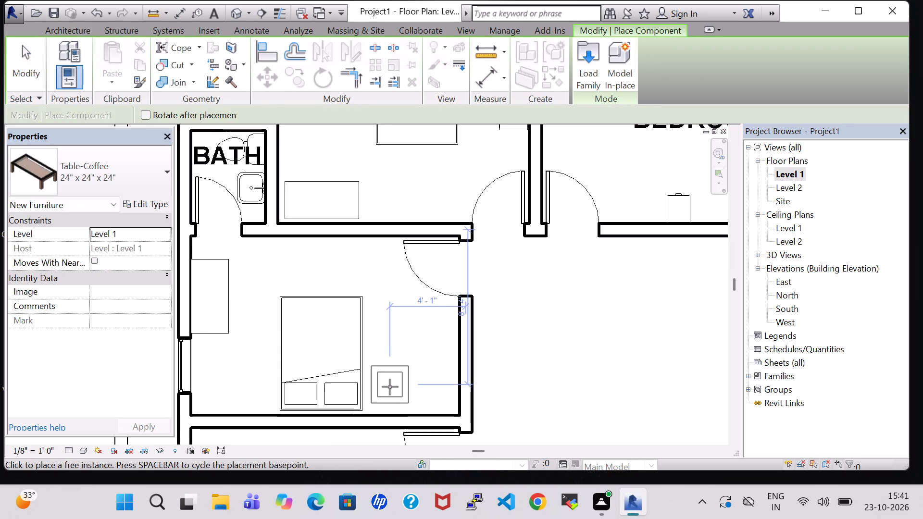
left_click(387, 390)
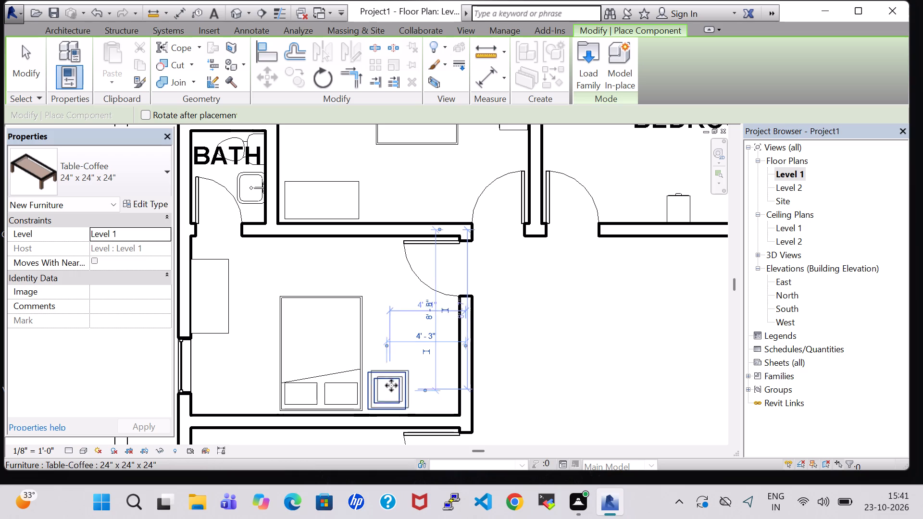
scroll(400, 382, "down", 6)
key("Escape")
key("Escape")
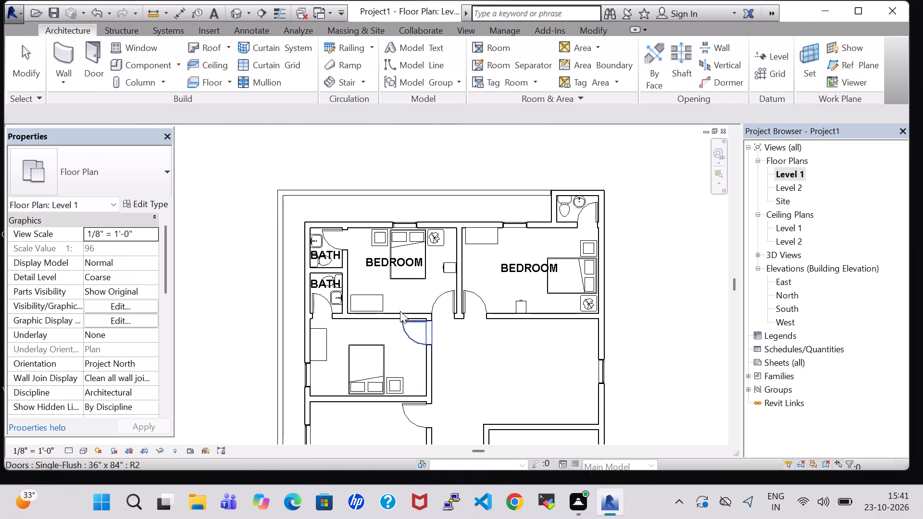
Create a similar Table-End 24" x 24" west of the new bed's headboard, level with the coffee table.
scroll(443, 243, "up", 4)
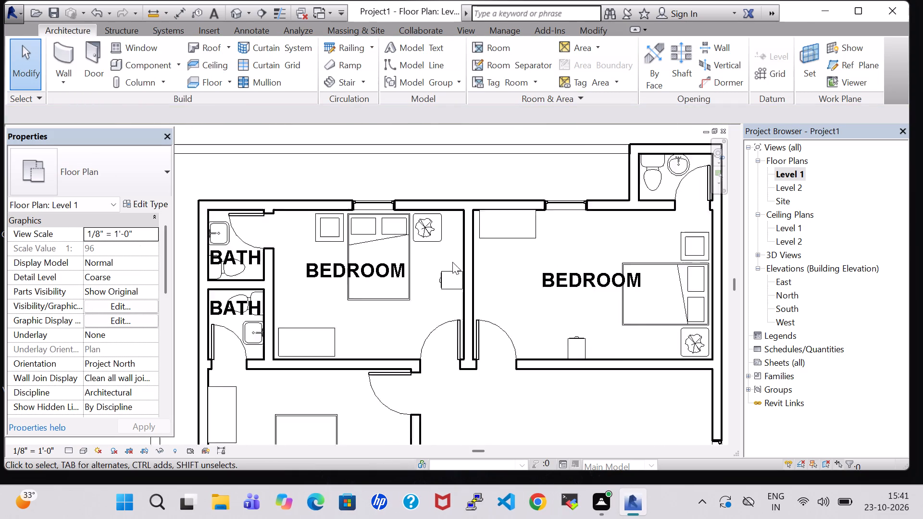
scroll(452, 262, "up", 1)
left_click(437, 237)
right_click(437, 237)
left_click(528, 255)
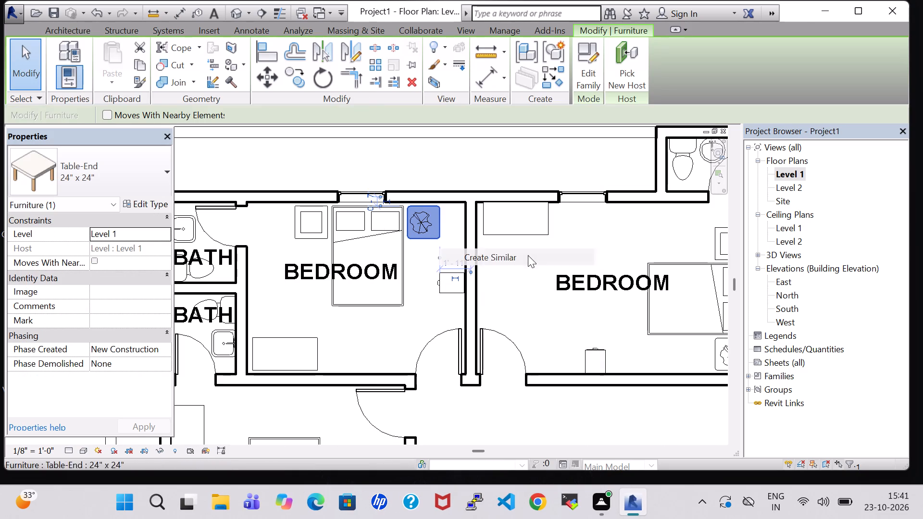
middle_click_drag(428, 435, 510, 295)
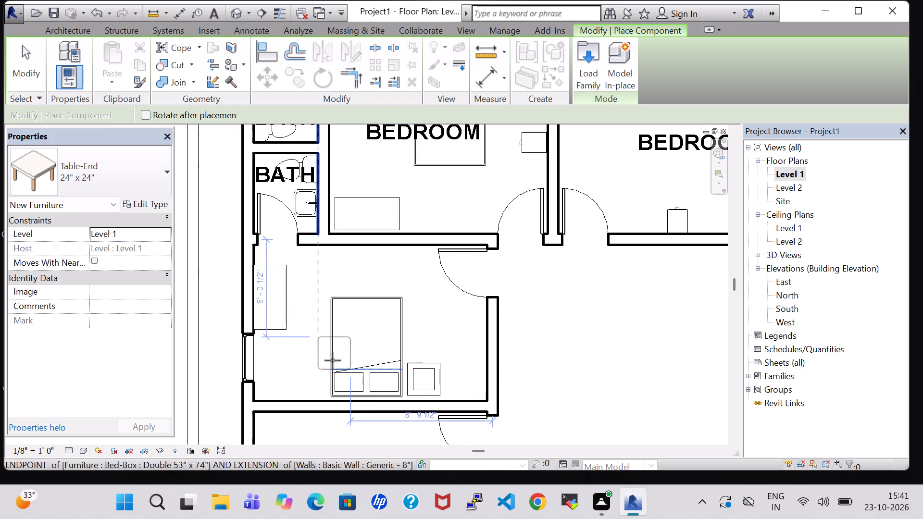
scroll(314, 378, "up", 5)
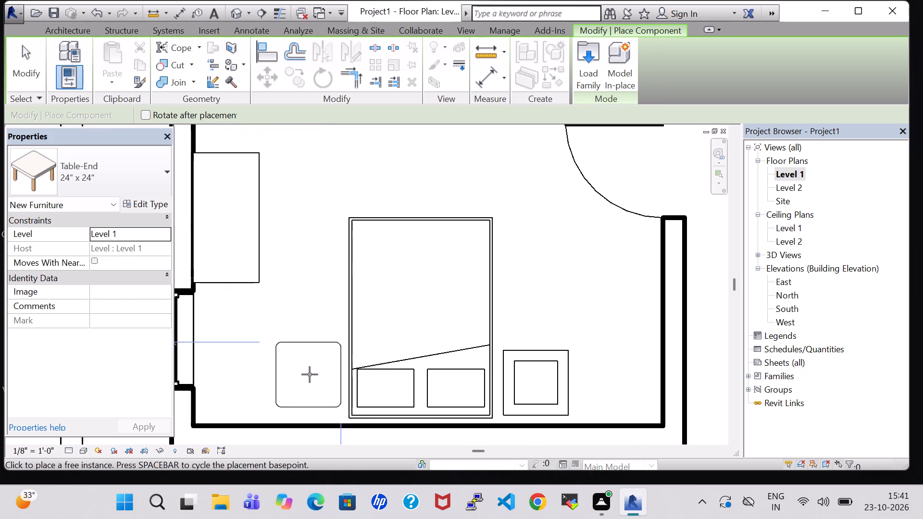
left_click(310, 380)
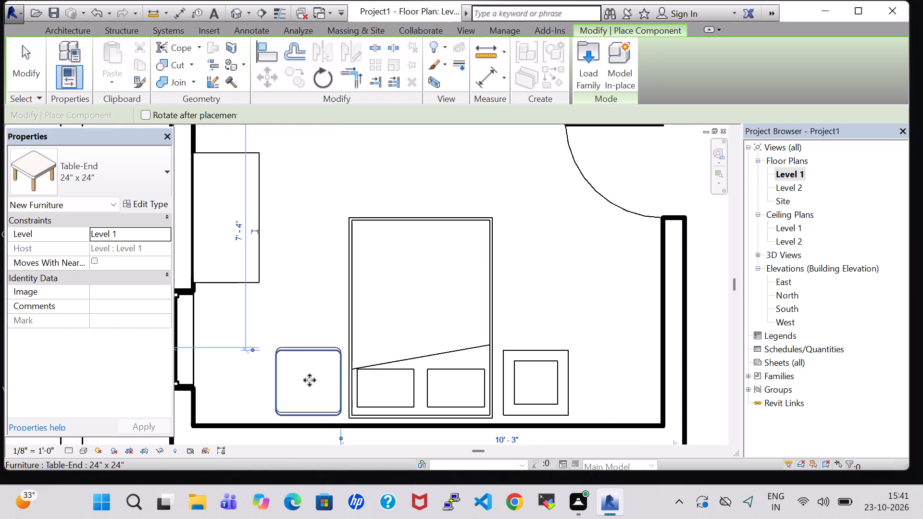
key("Escape")
key("Escape")
Create a similar RPC Tropical Agave 1.5' plant at the midpoint of the new end table's north edge.
scroll(584, 234, "down", 7)
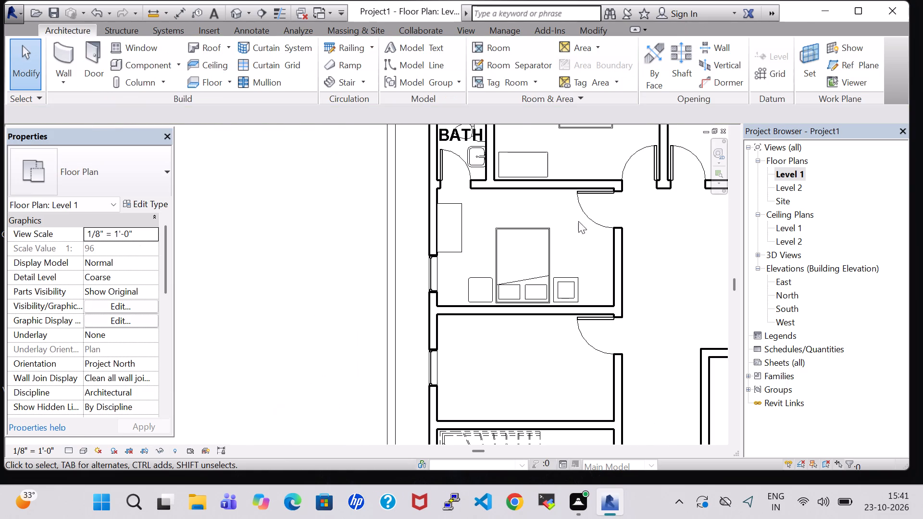
middle_click_drag(556, 175, 525, 319)
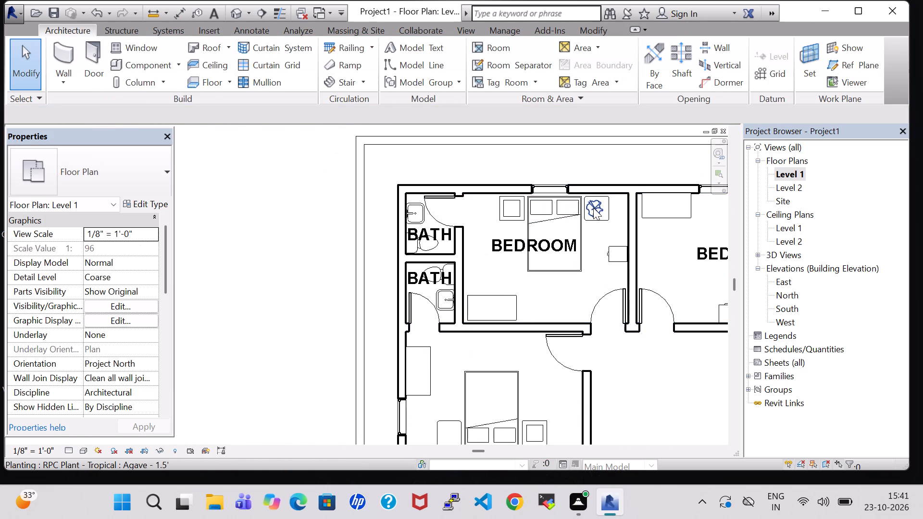
left_click(593, 208)
right_click(593, 208)
left_click(636, 257)
middle_click_drag(534, 369, 527, 304)
scroll(453, 356, "up", 5)
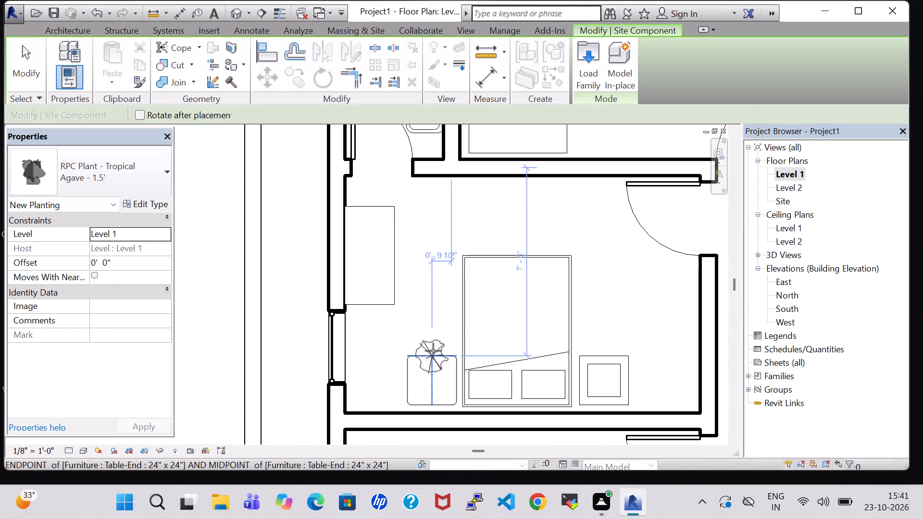
left_click(433, 351)
key("Escape")
key("Escape")
Set the new agave plant's offset to 2' 0".
left_click(436, 343)
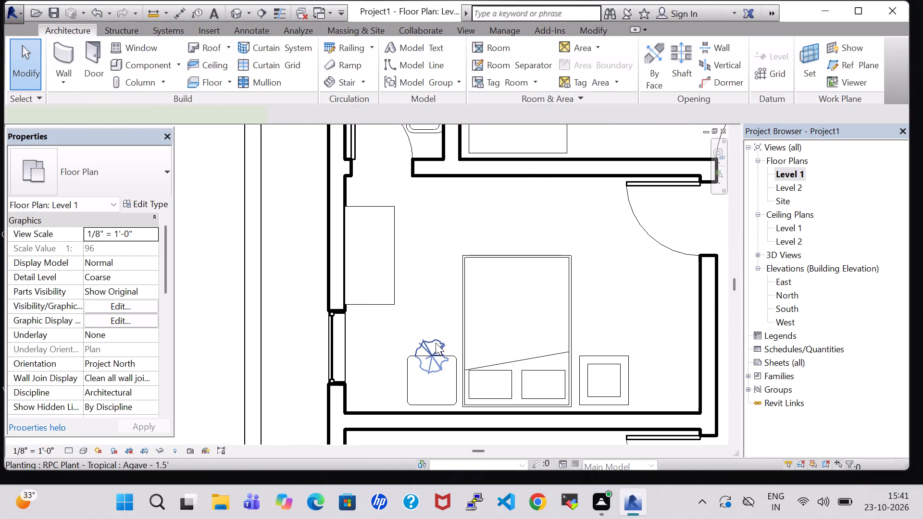
double_click(96, 263)
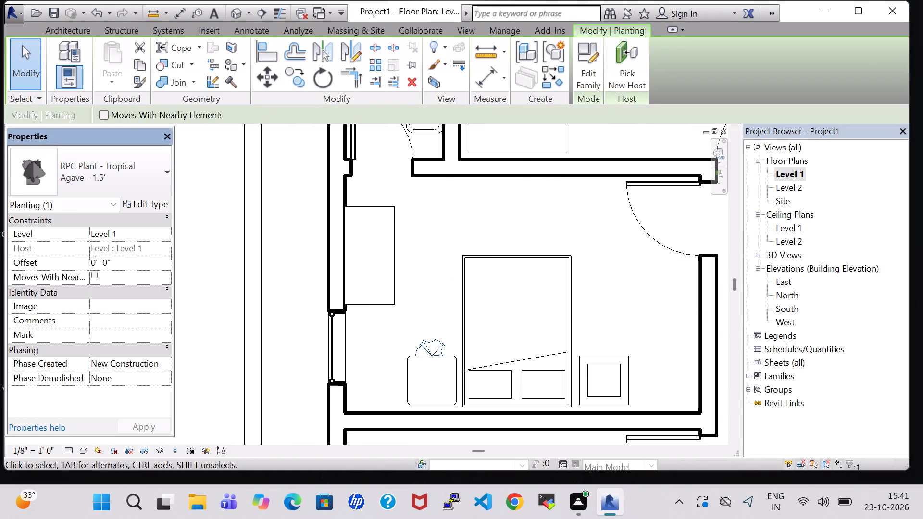
key("BackSpace")
key("2")
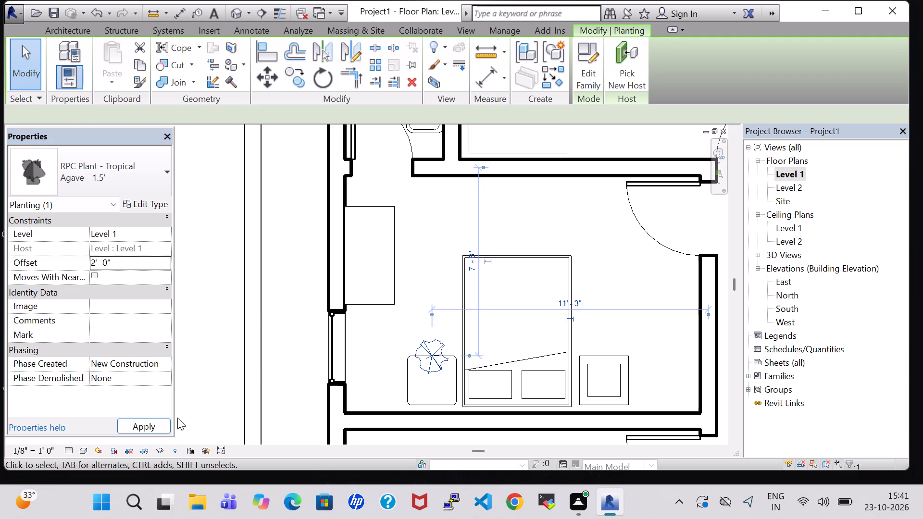
left_click(158, 426)
key("Down")
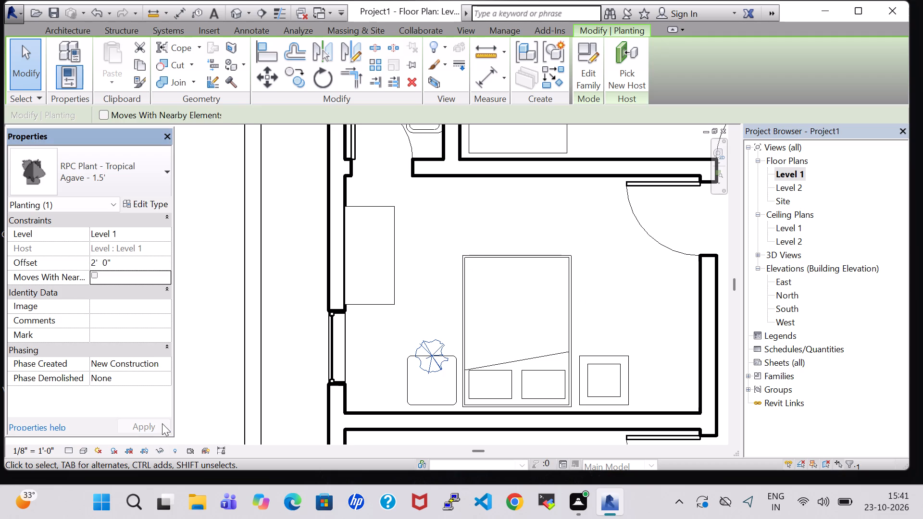
left_click(429, 270)
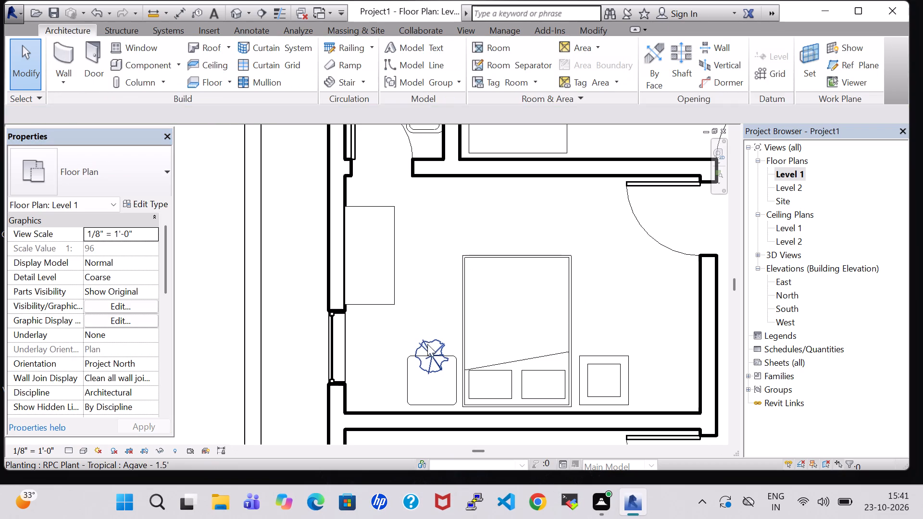
Nudge the agave plant south onto the middle of the end table, 8' 7" from the room's north wall.
left_click(427, 346)
key("Down")
key("Down")
key("Down")
key("Down")
key("Down")
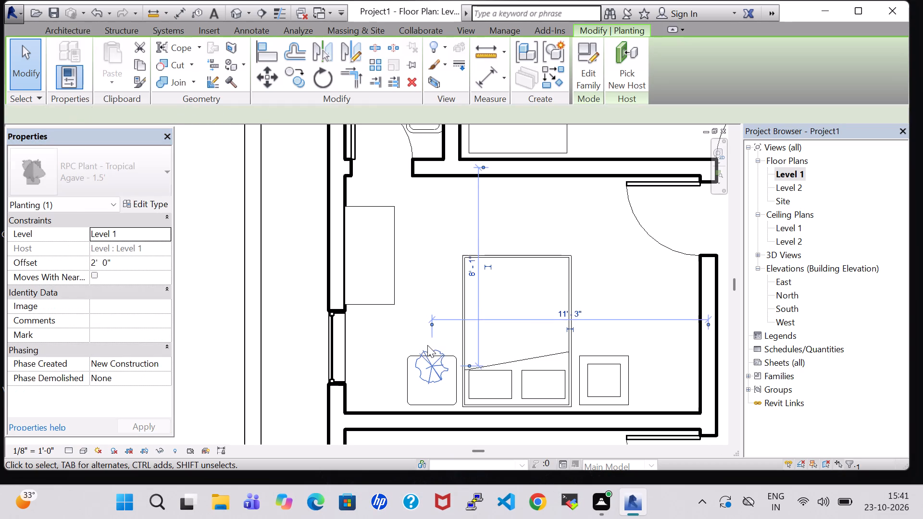
key("Down")
key("Down")
key("Down")
key("Down")
key("Down")
key("Down")
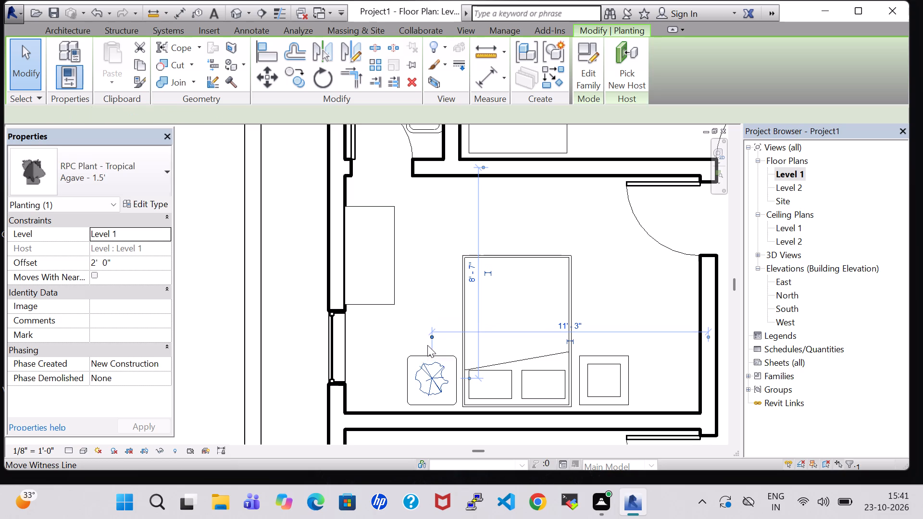
left_click(614, 264)
Start creating a similar Cabinet-File 2 Drawer 15" x 18" from the one in the northwest bedroom.
scroll(614, 264, "down", 3)
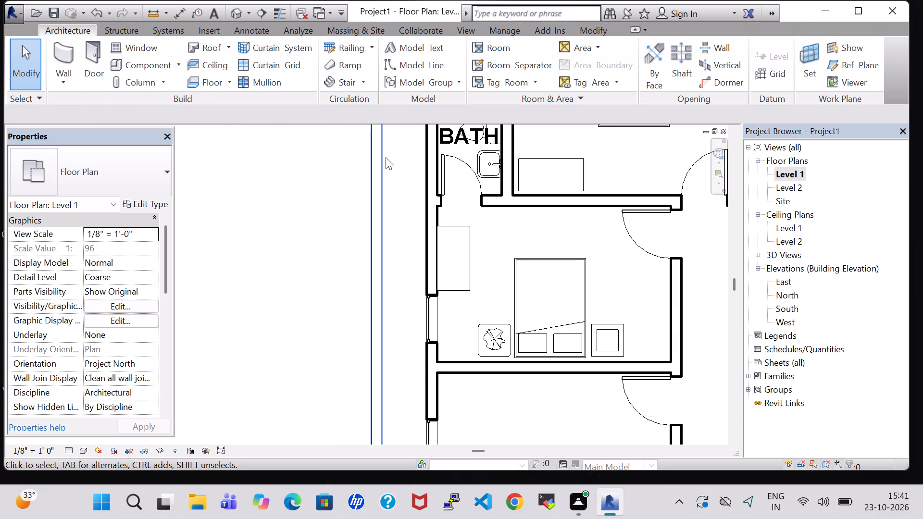
left_click(143, 63)
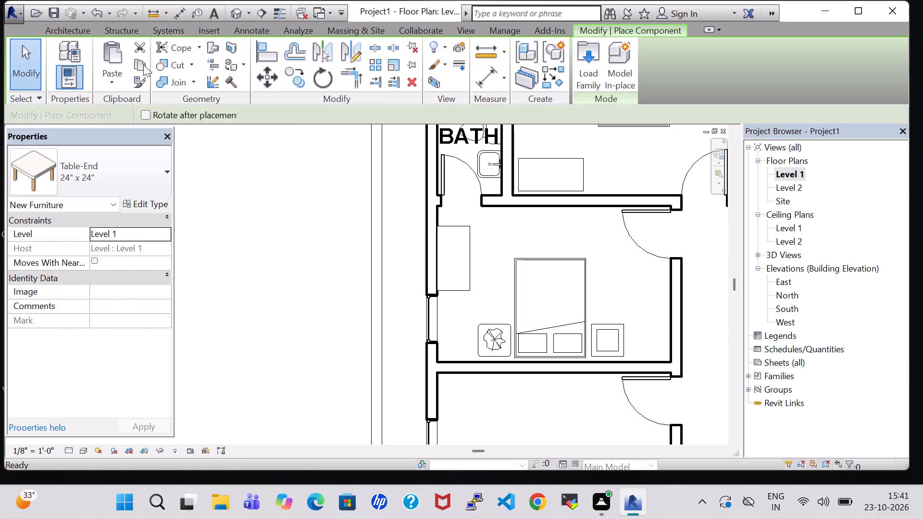
key("Escape")
scroll(312, 174, "down", 4)
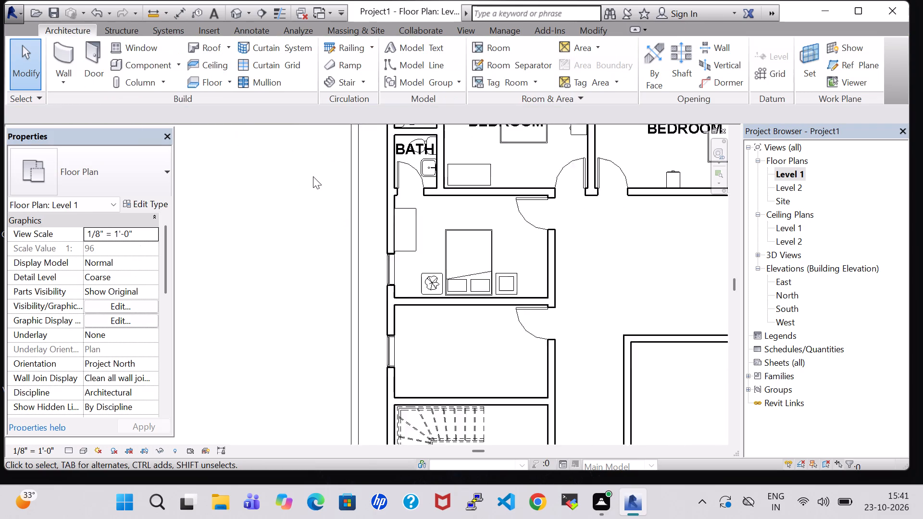
left_click(540, 136)
right_click(540, 136)
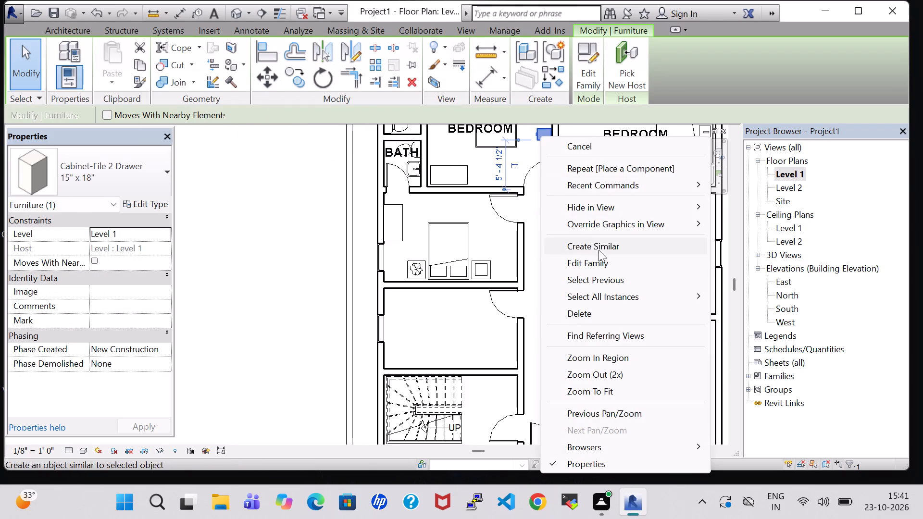
Place a rotated Cabinet-File 2 Drawer 15" x 18" against the west bedroom's east wall, about 3' 6" from its south wall.
left_click(599, 250)
key("space")
key("space")
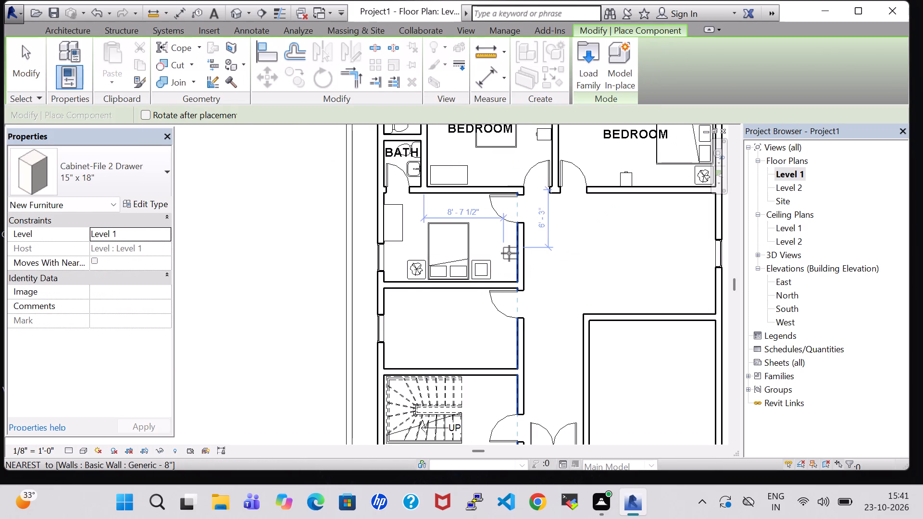
key("space")
key("space")
key("space")
scroll(509, 253, "up", 7)
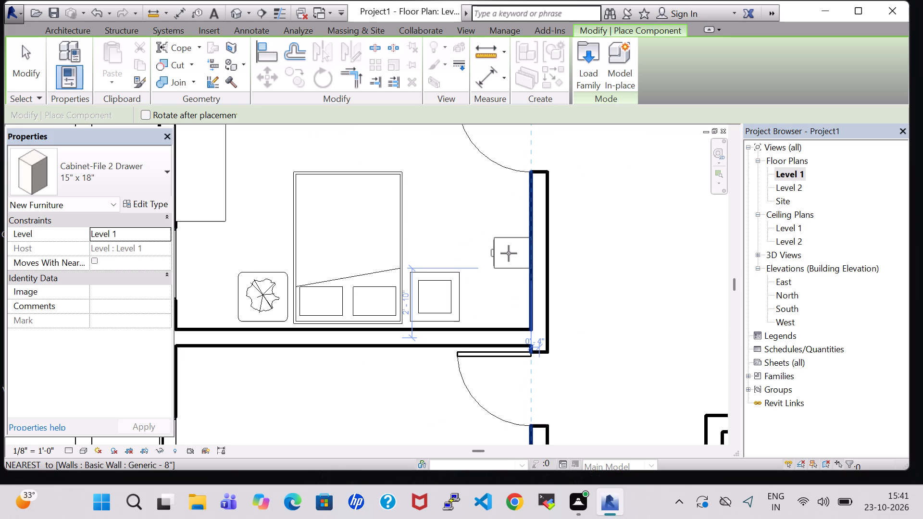
left_click(509, 241)
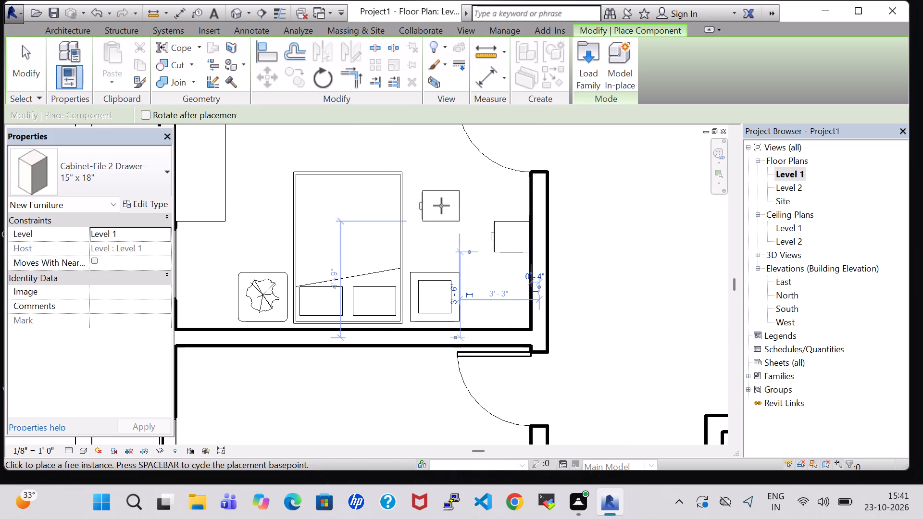
key("Escape")
key("Escape")
Place a tagged room in the west bedroom below the baths and name it BEDROOM.
scroll(441, 206, "down", 4)
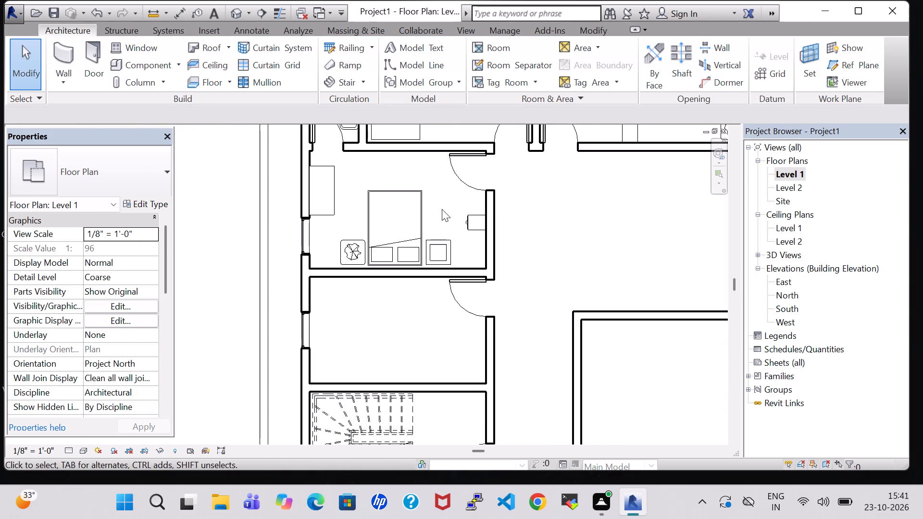
scroll(442, 209, "down", 2)
middle_click_drag(442, 213, 455, 277)
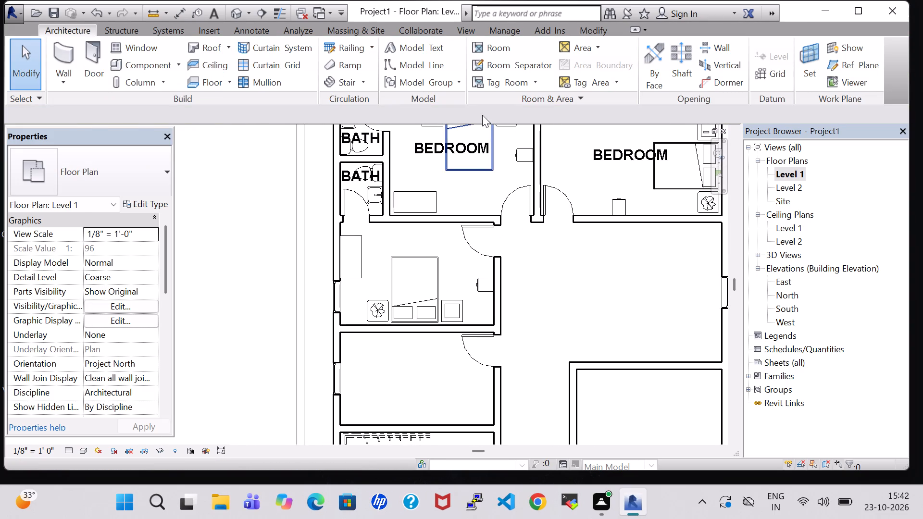
left_click(498, 41)
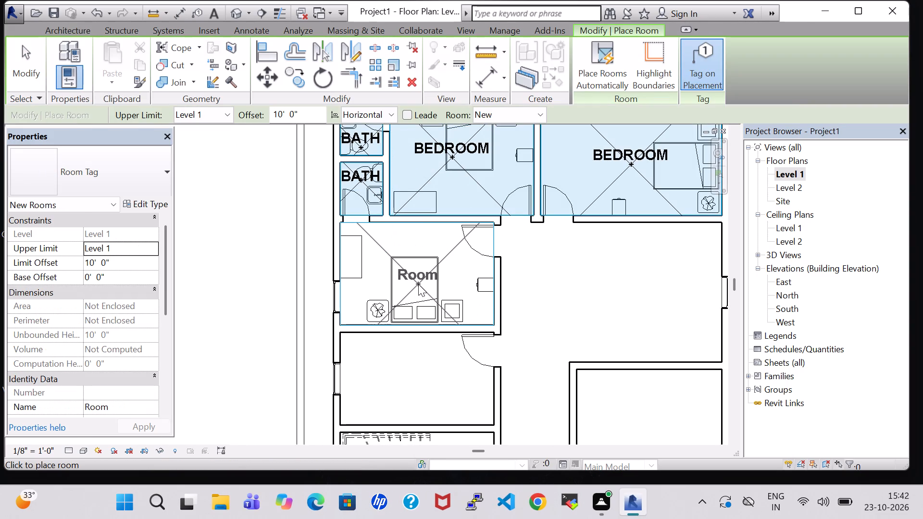
left_click(416, 284)
key("Escape")
key("Escape")
double_click(417, 278)
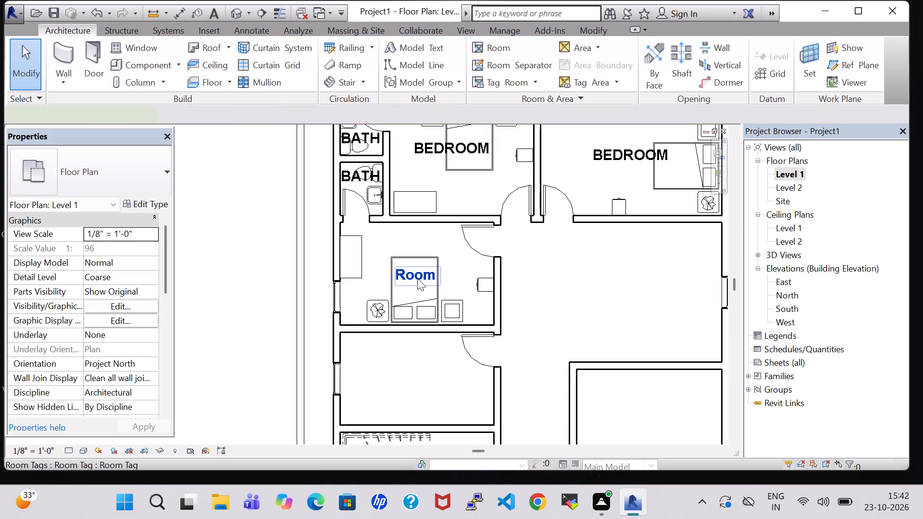
key("BackSpace")
type("BEDROOM")
key("Return")
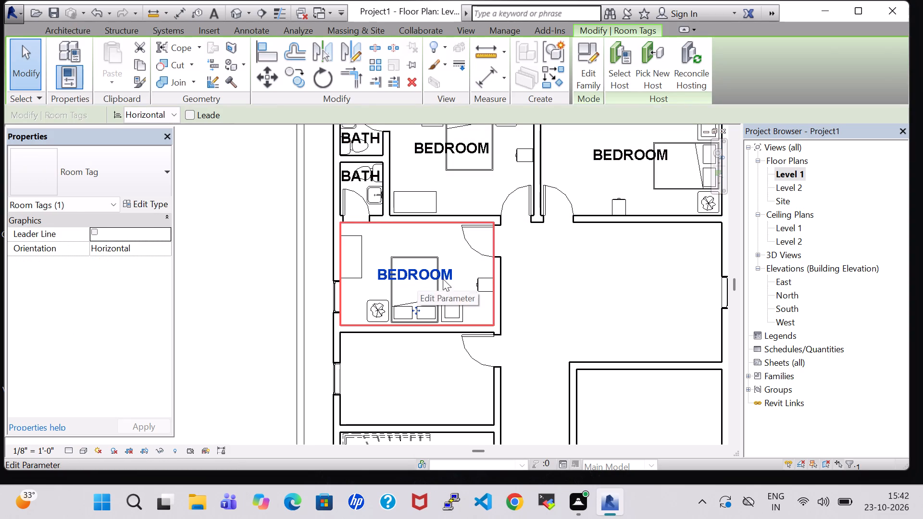
left_click(589, 291)
Nudge the agave plant in the northwest bedroom east, to 2' 10" from the bedroom's east wall.
scroll(589, 293, "down", 1)
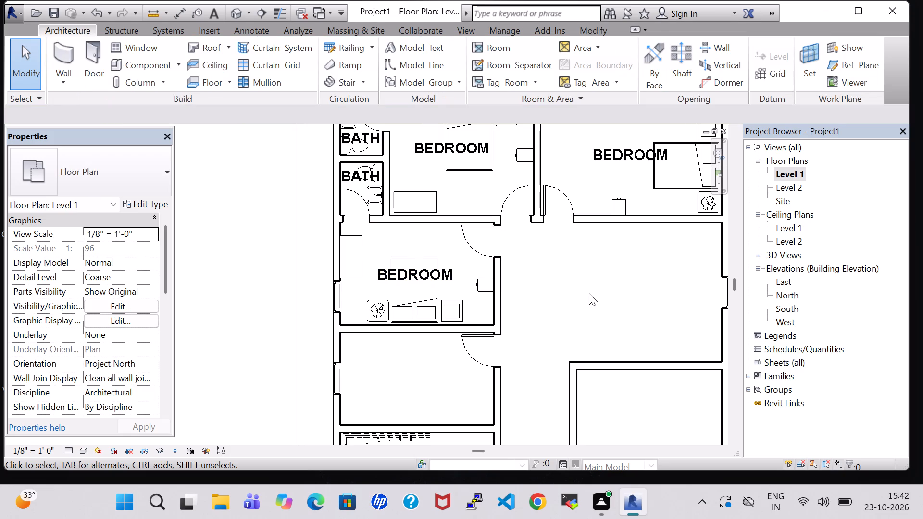
scroll(589, 293, "down", 1)
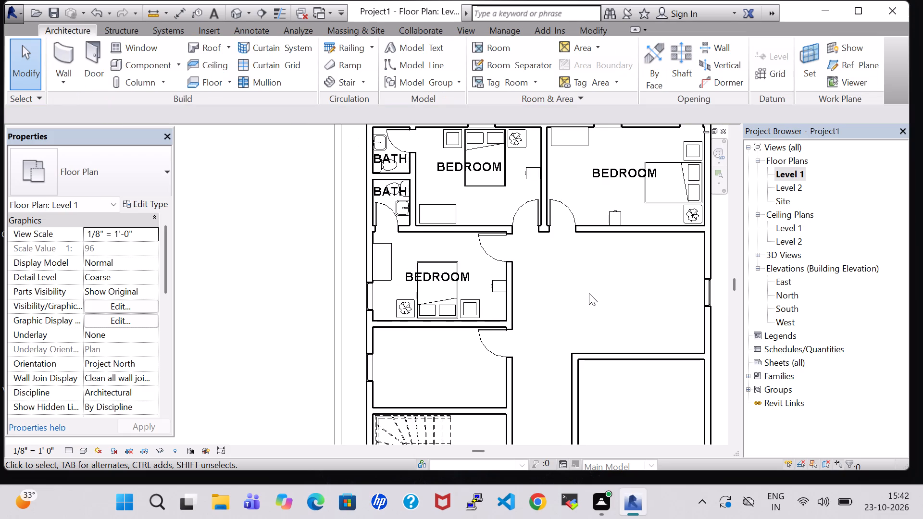
scroll(589, 293, "up", 2)
middle_click_drag(595, 299, 601, 333)
scroll(601, 333, "up", 1)
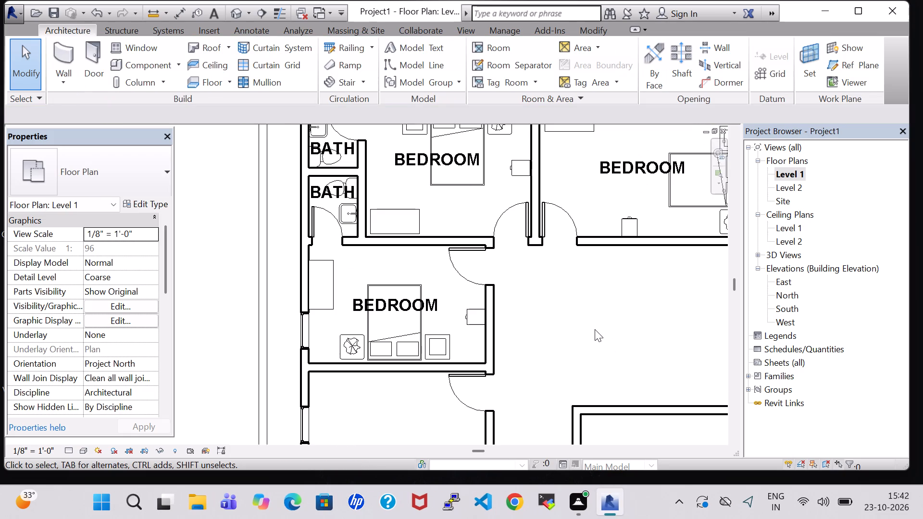
middle_click_drag(595, 329, 584, 412)
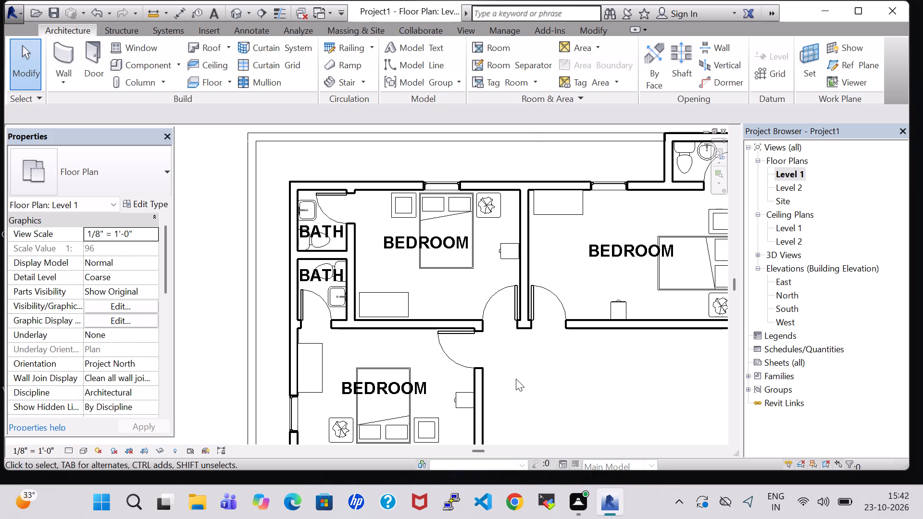
left_click(489, 202)
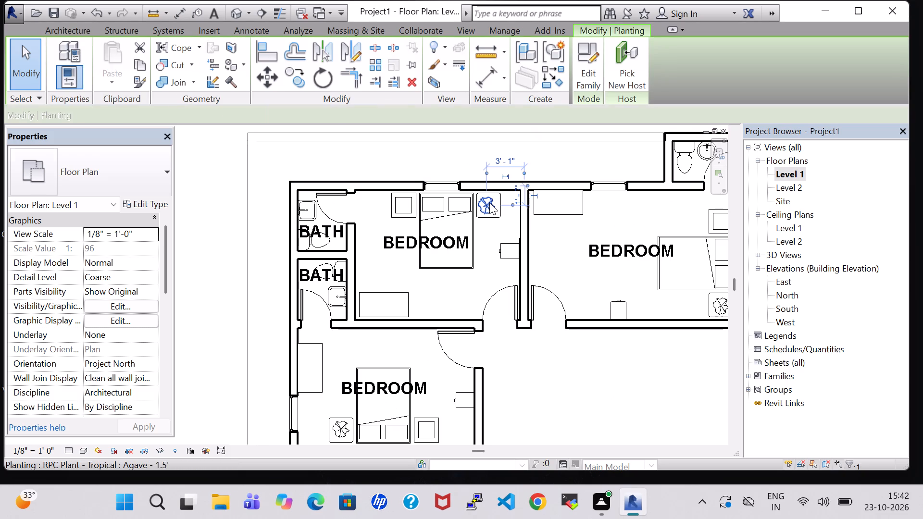
key("Right")
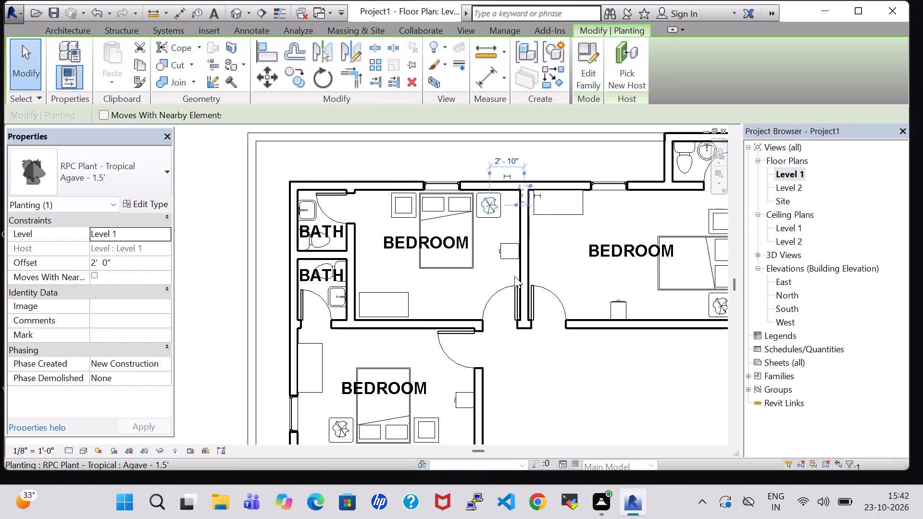
left_click(672, 382)
Save the project as Project85 in the work folder on the Desktop.
scroll(672, 383, "down", 2)
middle_click_drag(672, 383, 647, 332)
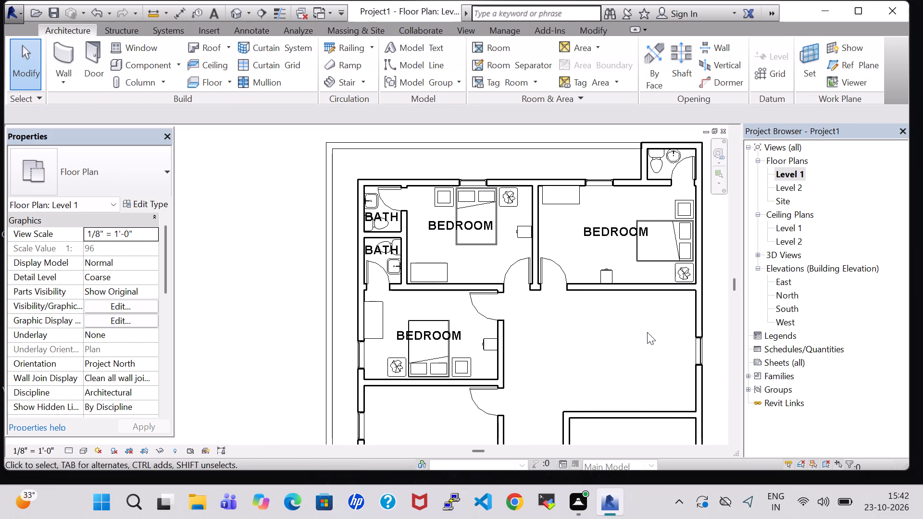
middle_click_drag(647, 332, 539, 335)
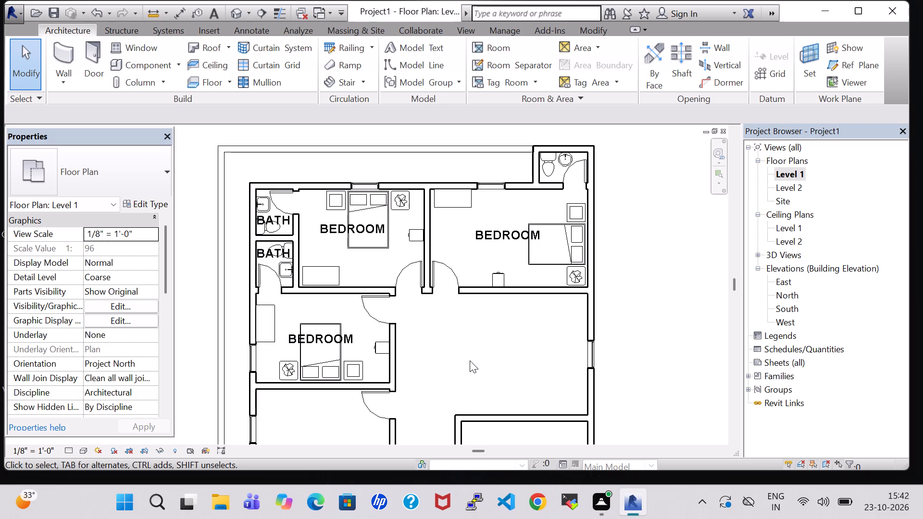
scroll(470, 360, "down", 1)
middle_click_drag(470, 360, 538, 252)
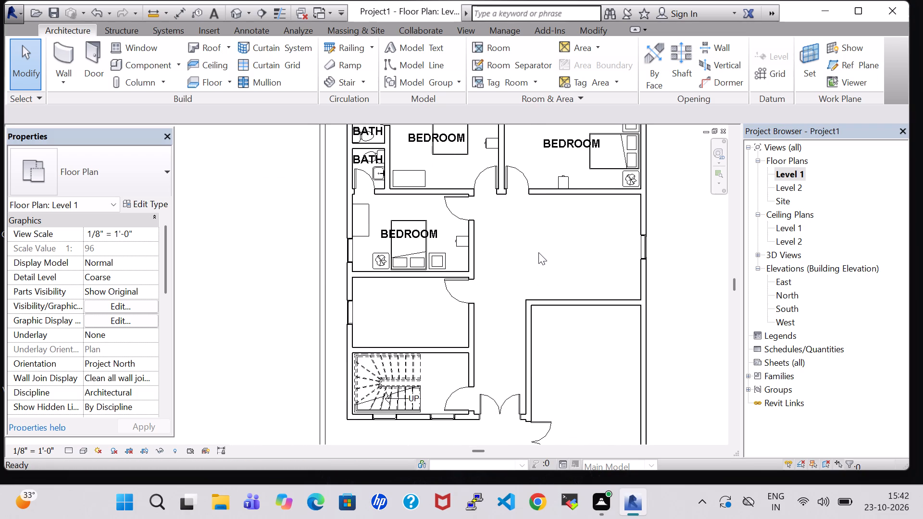
left_click(153, 63)
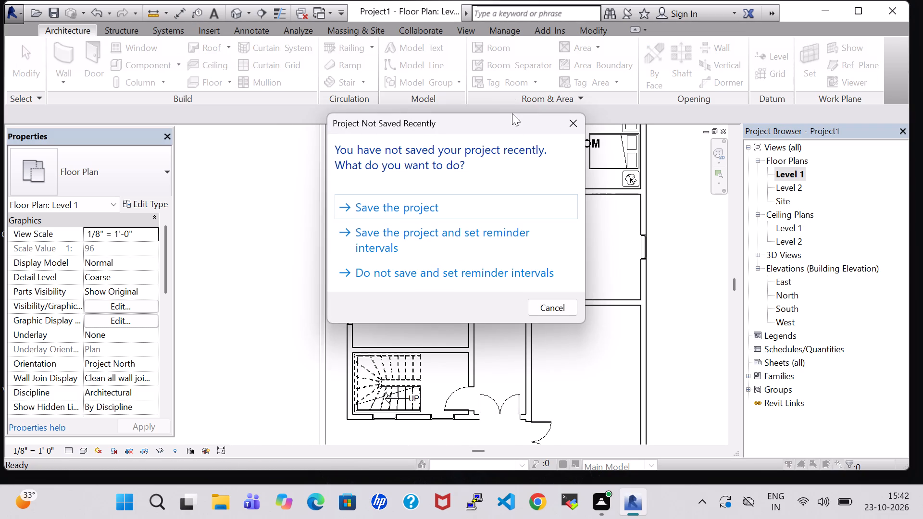
left_click(401, 210)
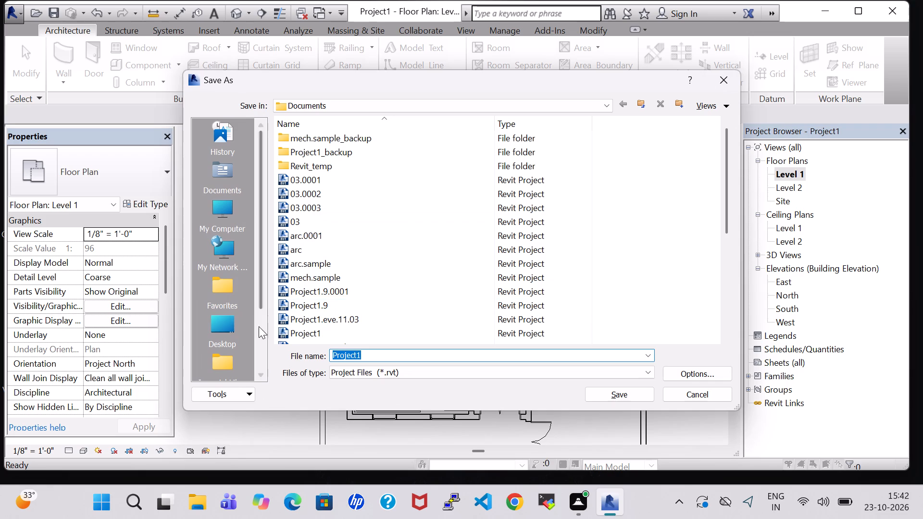
left_click(229, 332)
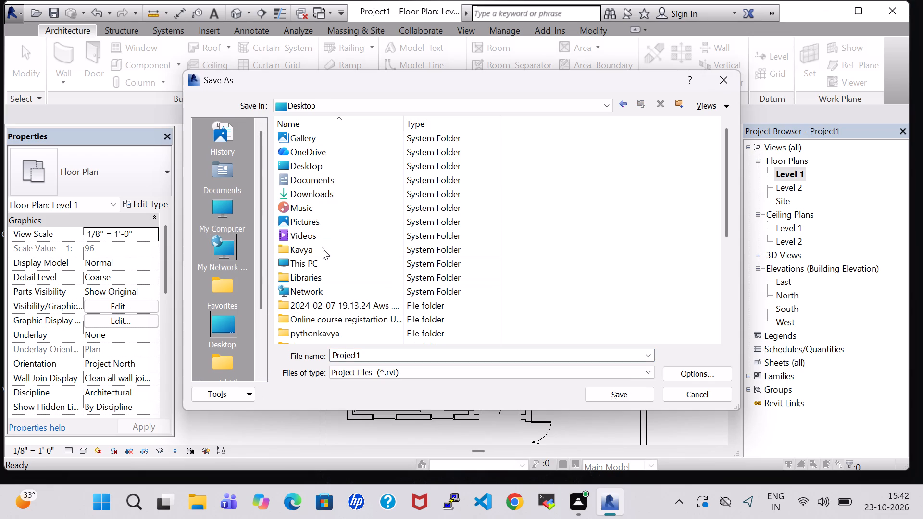
scroll(335, 253, "down", 2)
double_click(318, 318)
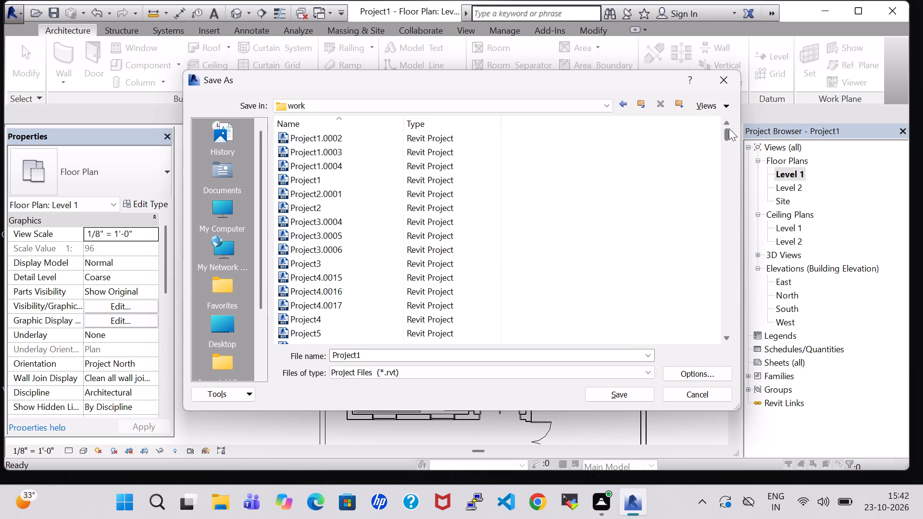
left_click_drag(726, 133, 732, 338)
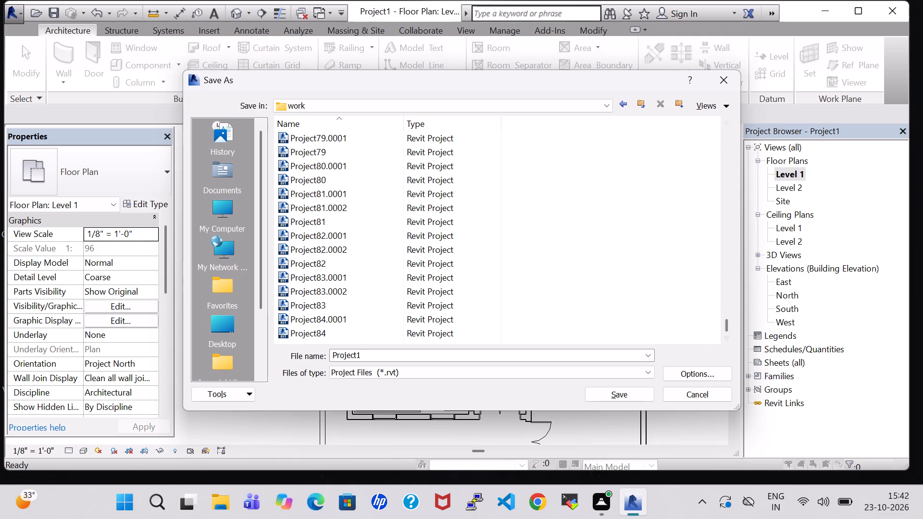
left_click(382, 358)
left_click(382, 358)
left_click(370, 351)
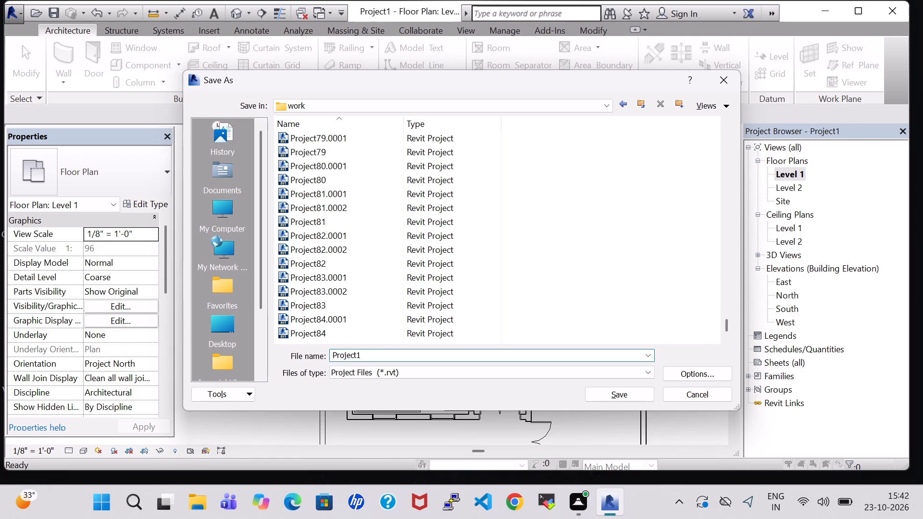
key("BackSpace")
type("85")
left_click(627, 394)
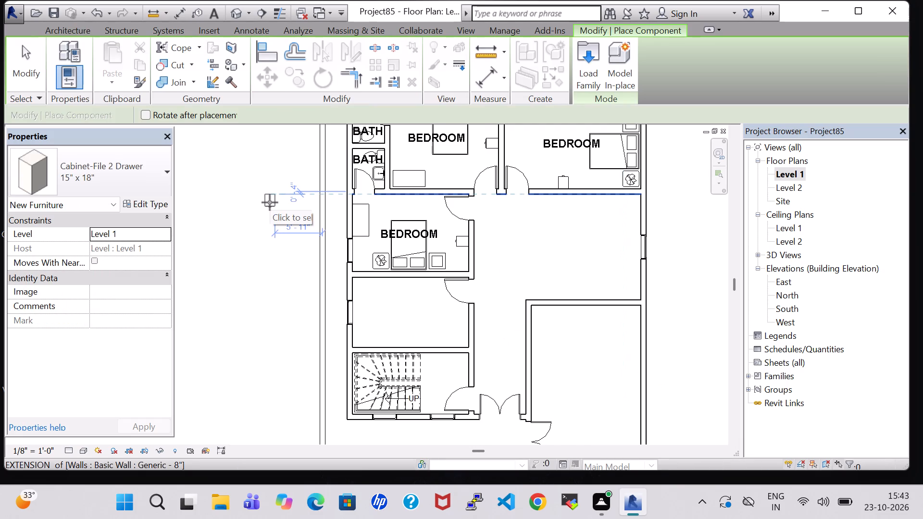
key("Escape")
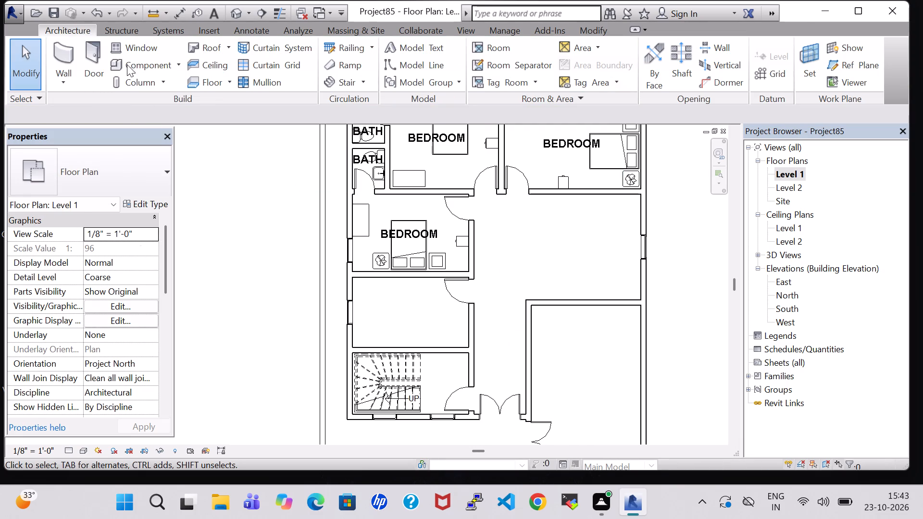
Load the Cook Top-4 Unit family from the Domestic folder of the US Imperial library's Specialty Equipment.
double_click(134, 68)
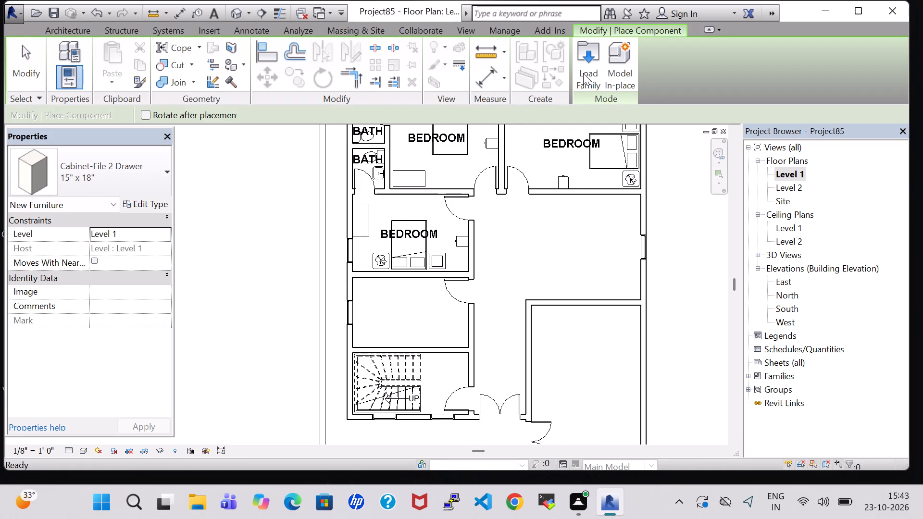
double_click(583, 73)
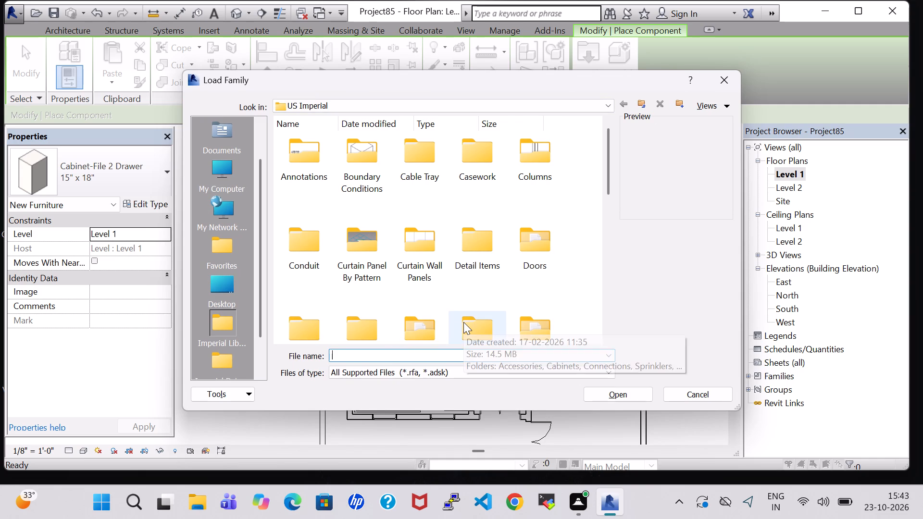
left_click(463, 322)
key("s")
double_click(346, 168)
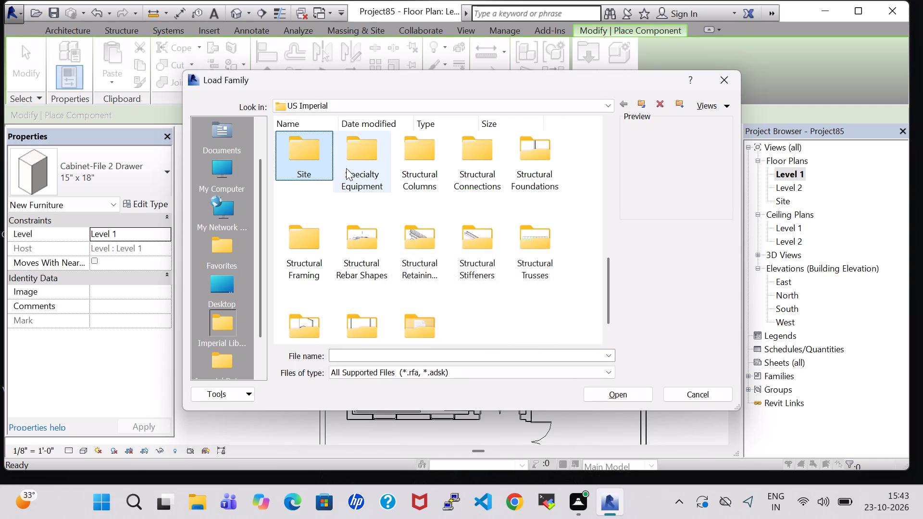
double_click(363, 175)
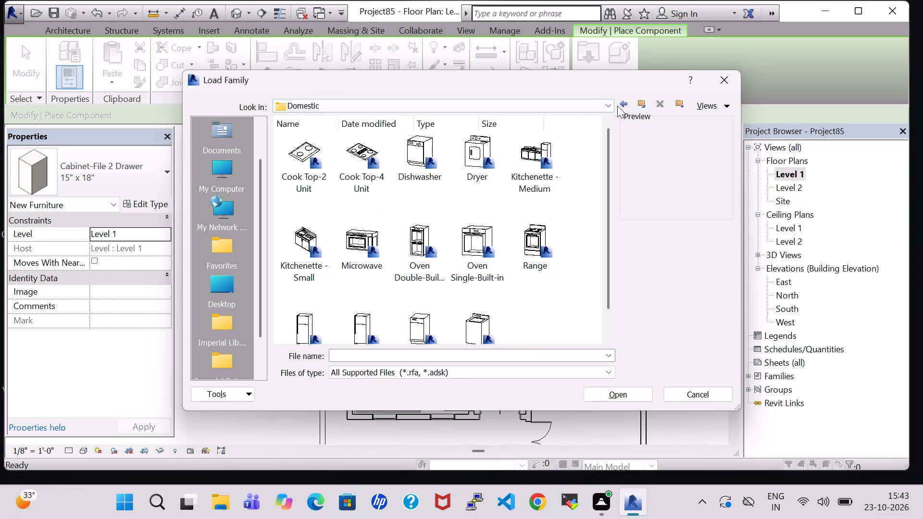
left_click(355, 168)
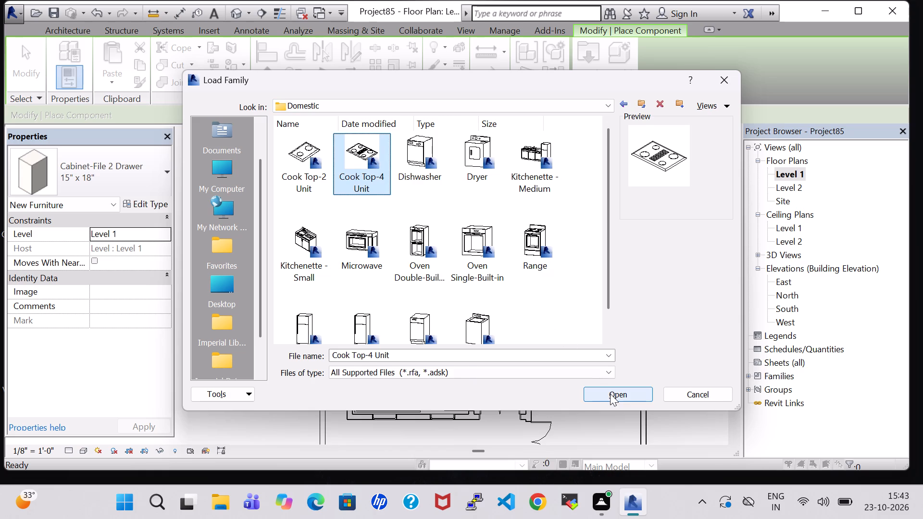
left_click(611, 395)
Place the 36" x 20" cook top, rotated, against the west window of the room between the bedroom and the stair.
scroll(387, 326, "up", 7)
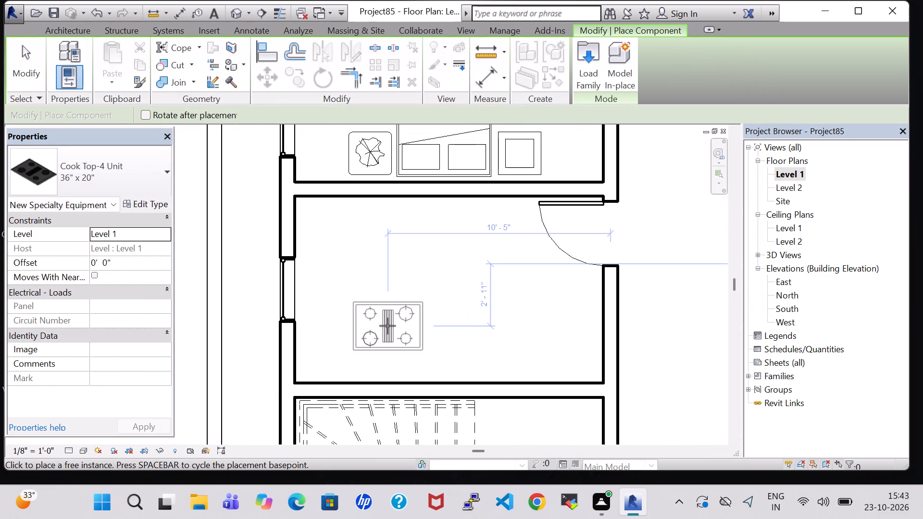
key("space")
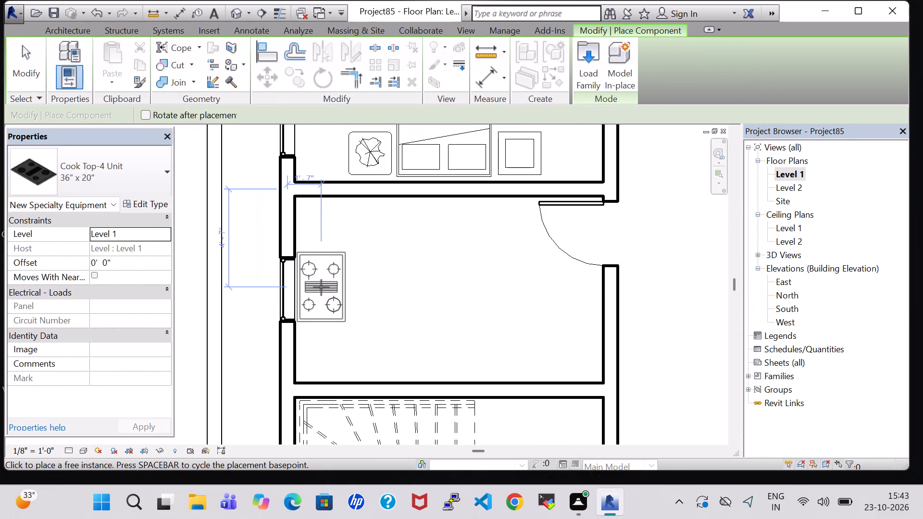
scroll(321, 287, "up", 7)
left_click(315, 296)
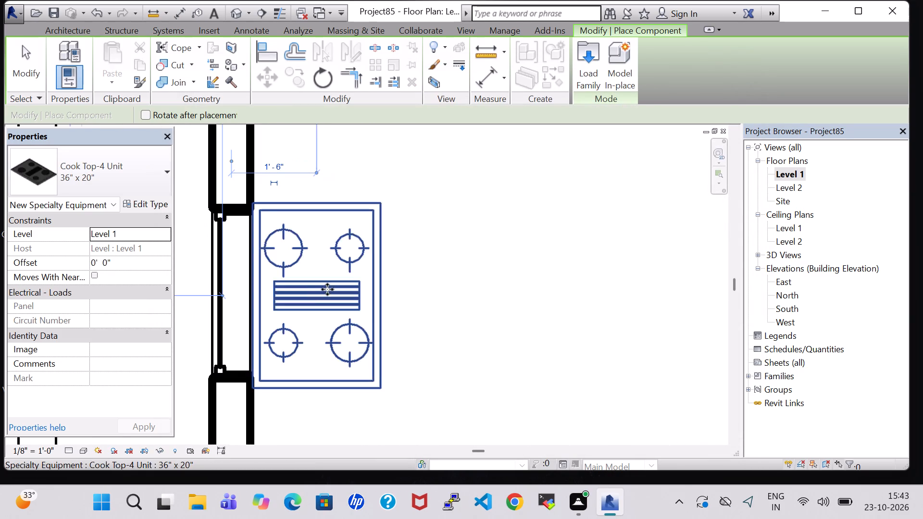
key("Escape")
key("Escape")
Load the Work Station Cubicle family from the Furniture System folder of the US Imperial library.
scroll(529, 285, "down", 2)
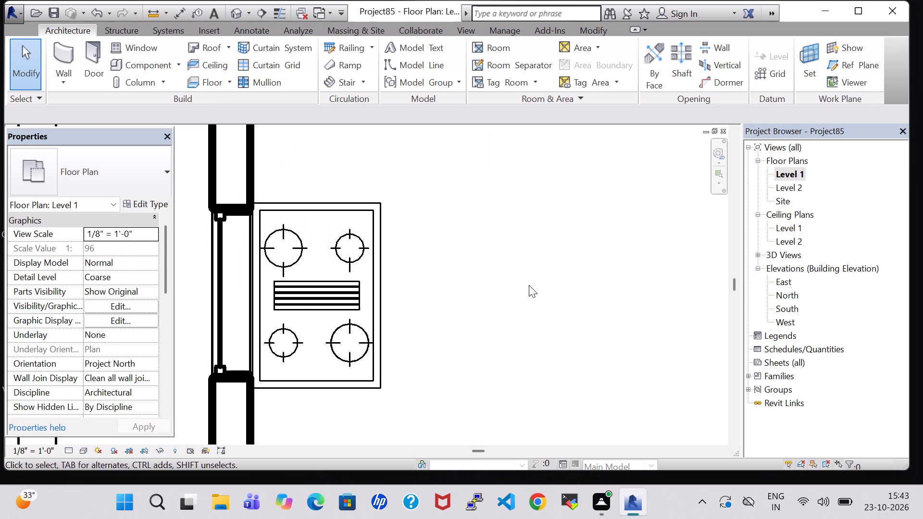
scroll(529, 285, "down", 5)
middle_click_drag(529, 285, 449, 250)
left_click(158, 68)
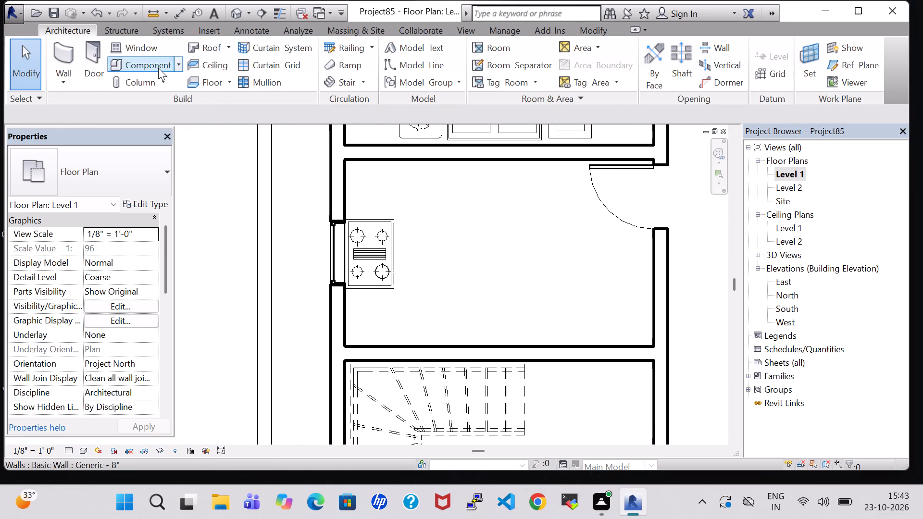
left_click(588, 65)
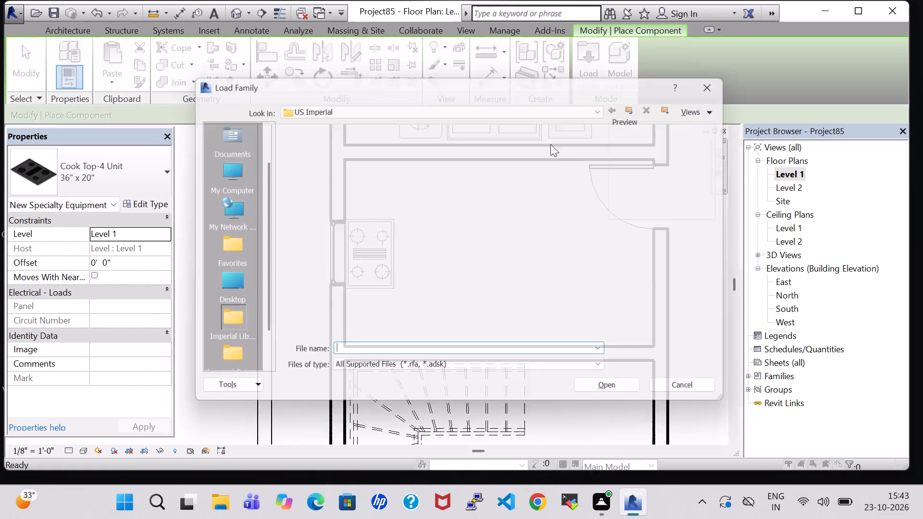
left_click(483, 257)
key("f")
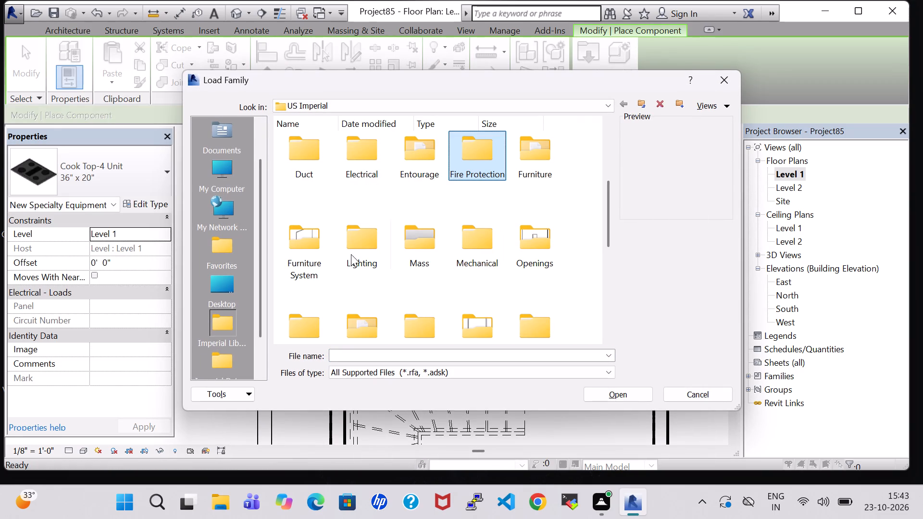
double_click(306, 254)
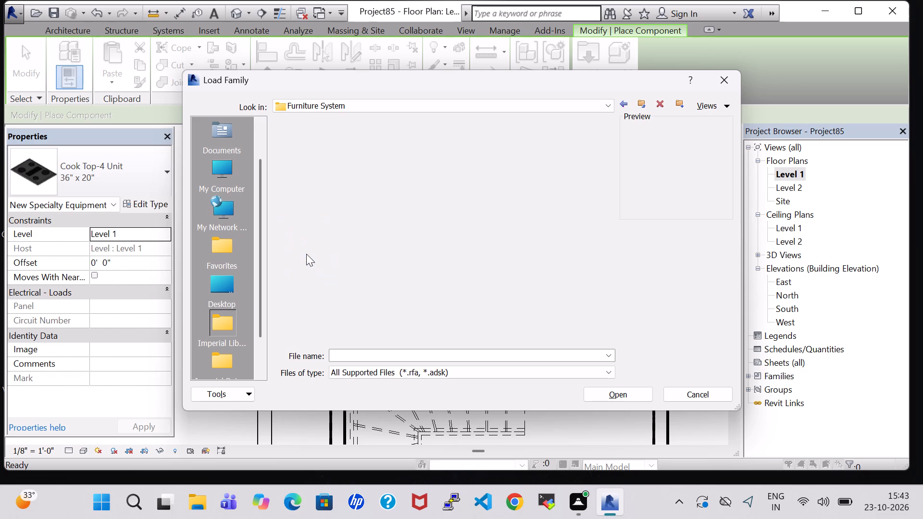
left_click(556, 158)
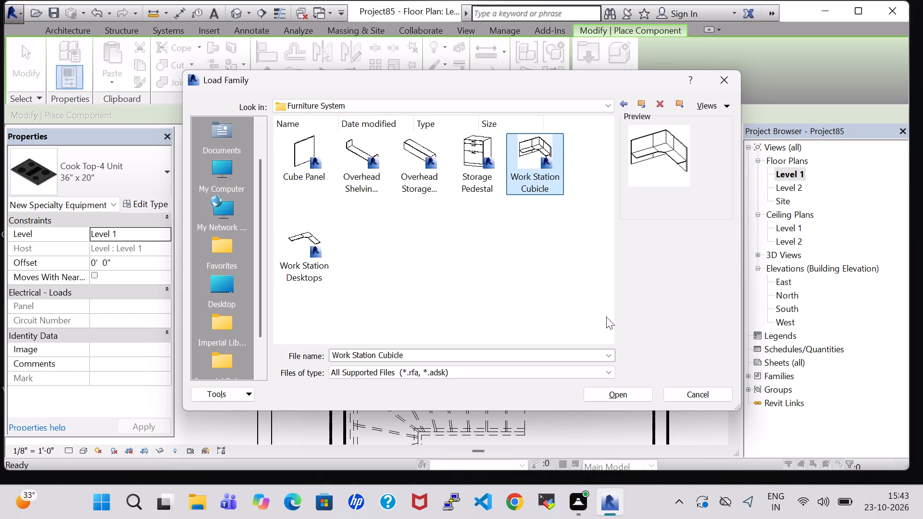
left_click(623, 385)
left_click(623, 389)
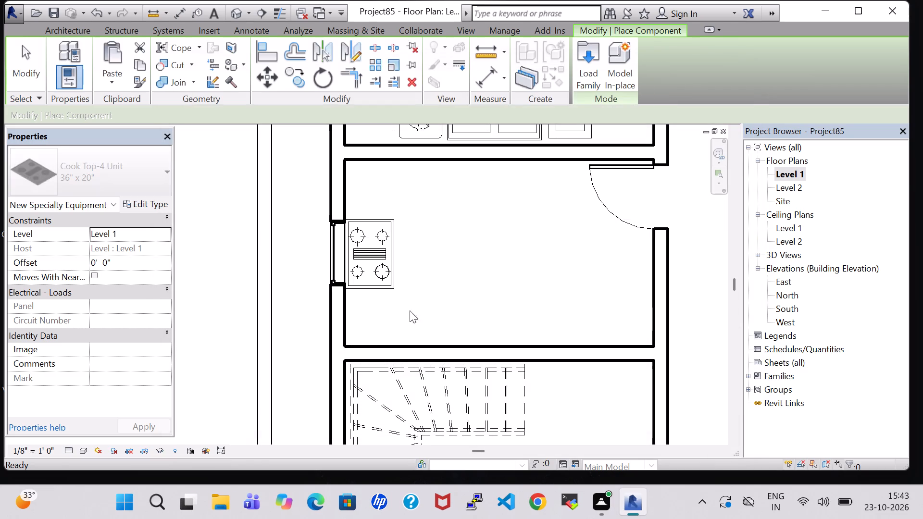
Place the 96" x 96" work station cubicle, rotated, in the southwest corner of the room with the cook top.
key("space")
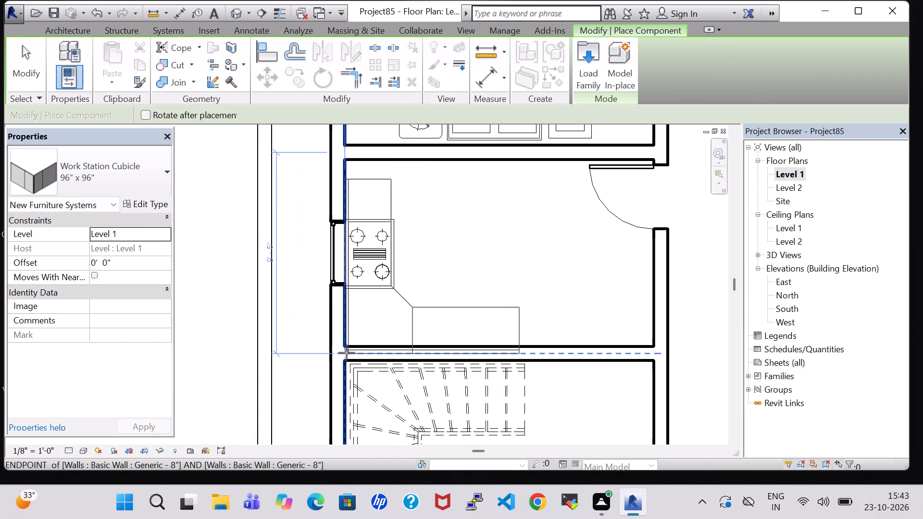
scroll(347, 352, "up", 6)
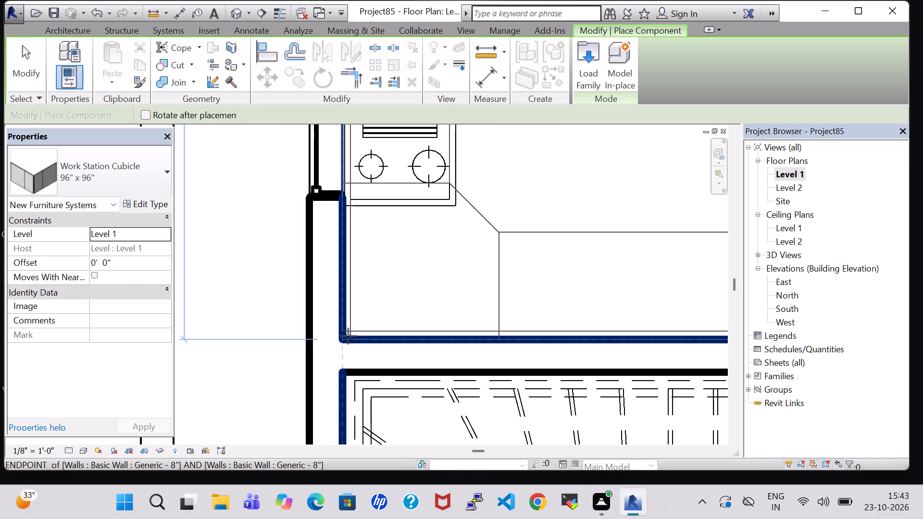
left_click(348, 336)
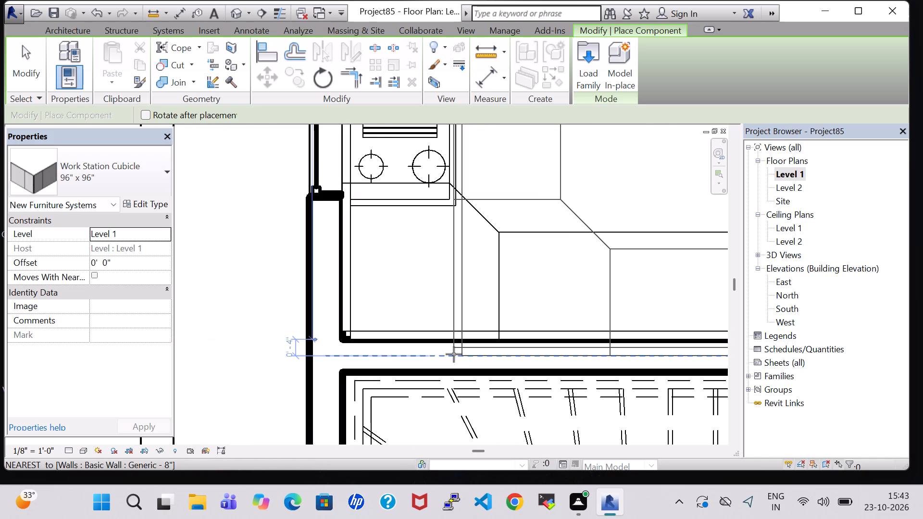
key("Escape")
key("Escape")
Set the Desktop1 Width of the work station cubicle type to 2' 5".
scroll(454, 354, "down", 6)
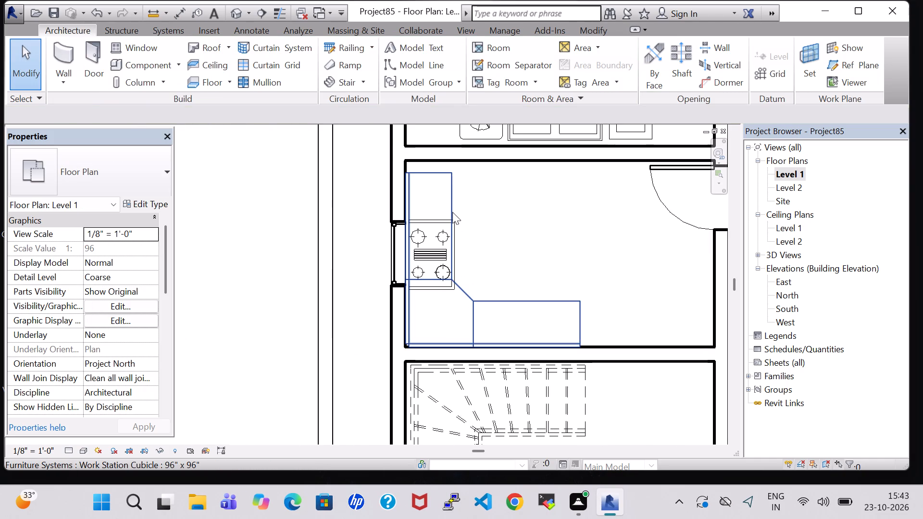
left_click(451, 208)
left_click(158, 201)
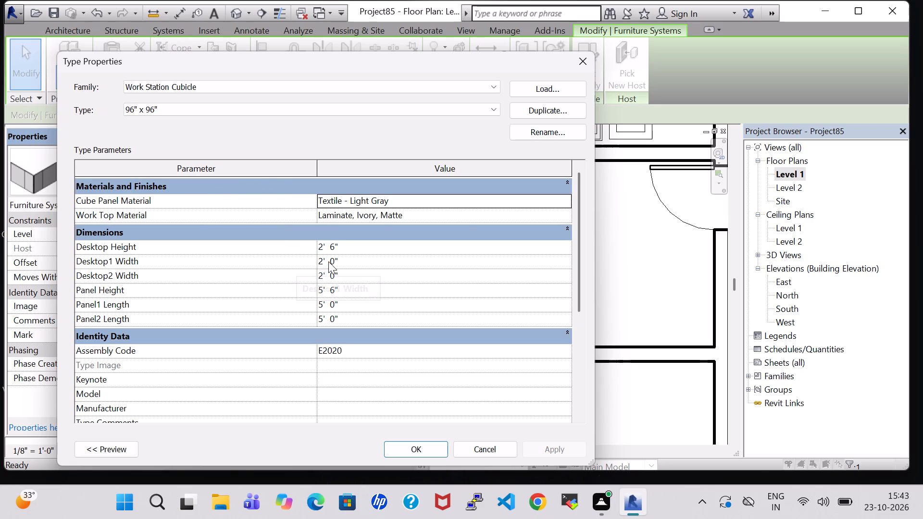
left_click(332, 265)
left_click(337, 265)
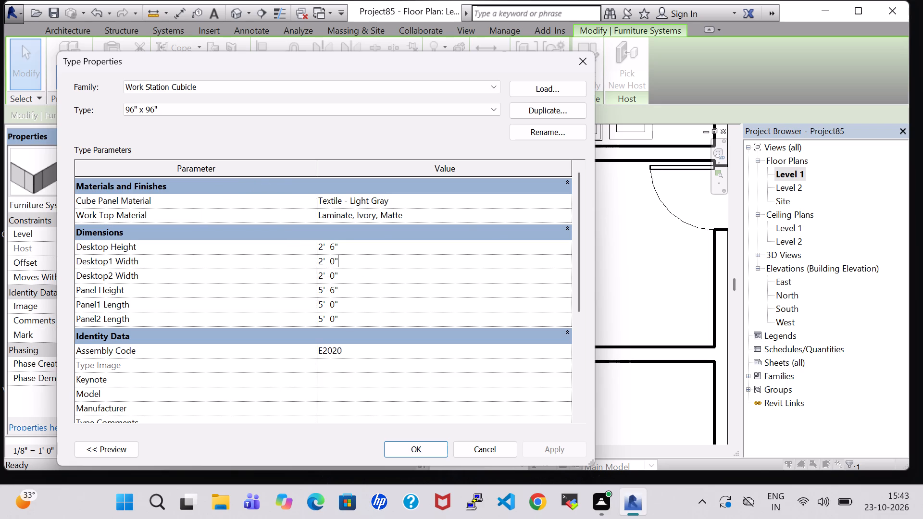
left_click(334, 261)
key("BackSpace")
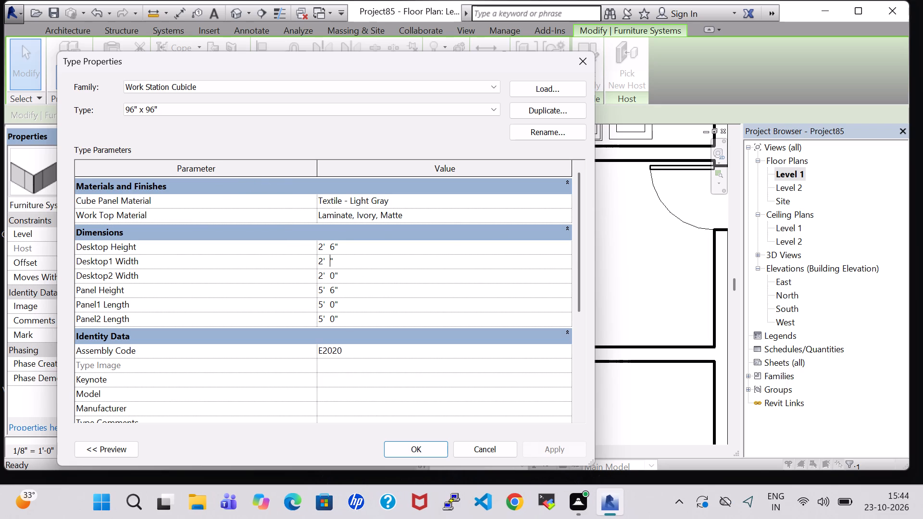
key("5")
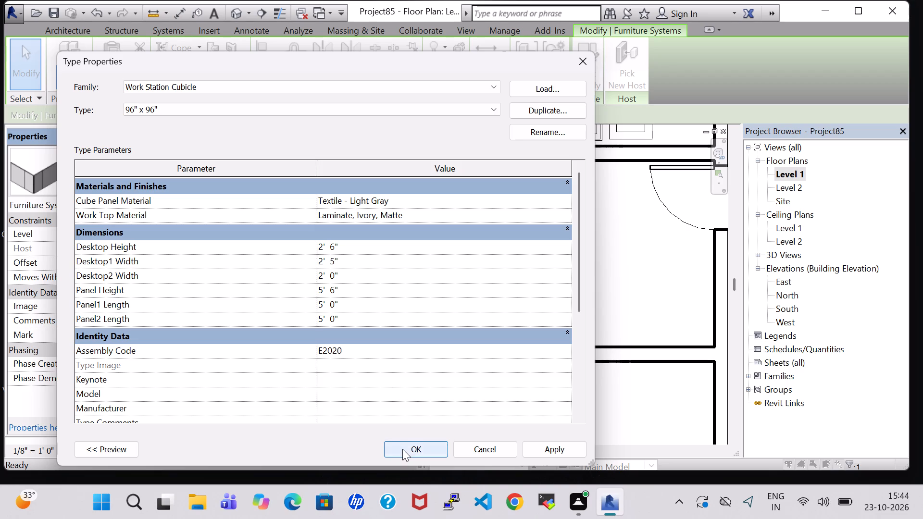
left_click(404, 449)
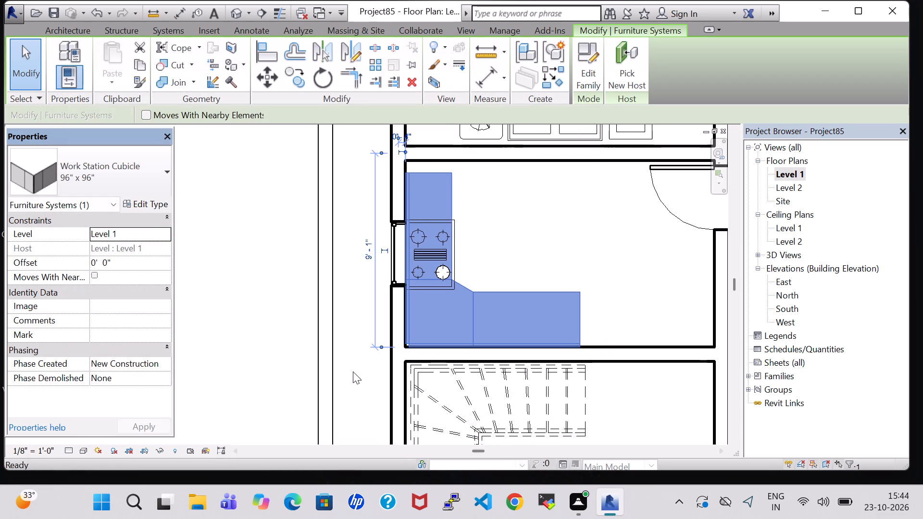
Set the Desktop2 Width of the work station cubicle type to 2' 5".
left_click(150, 204)
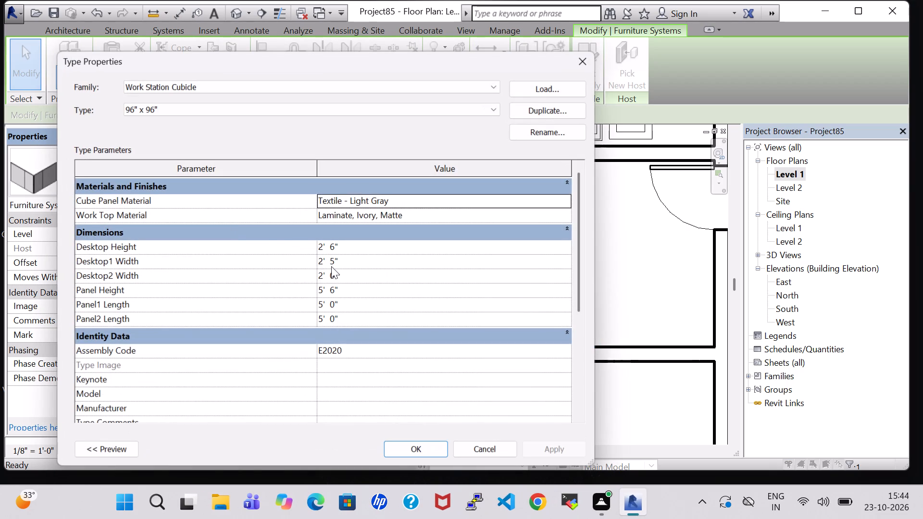
left_click(336, 275)
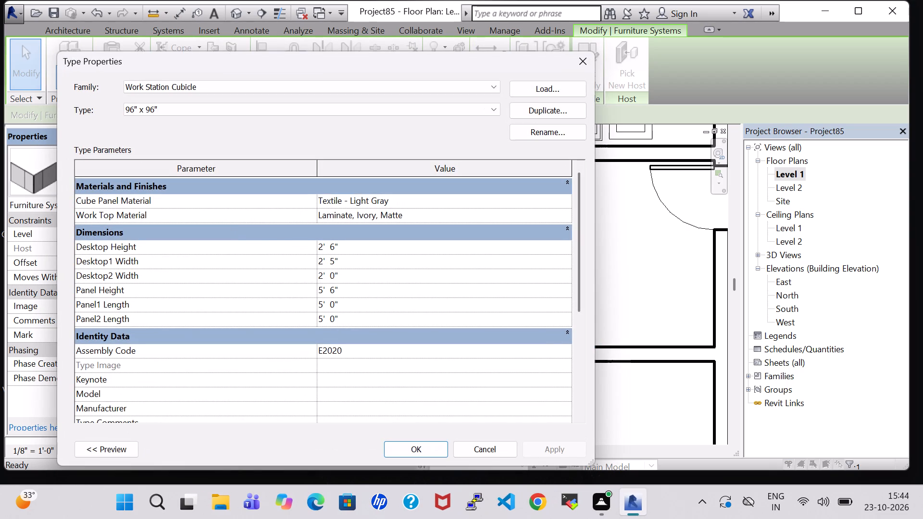
key("BackSpace")
key("5")
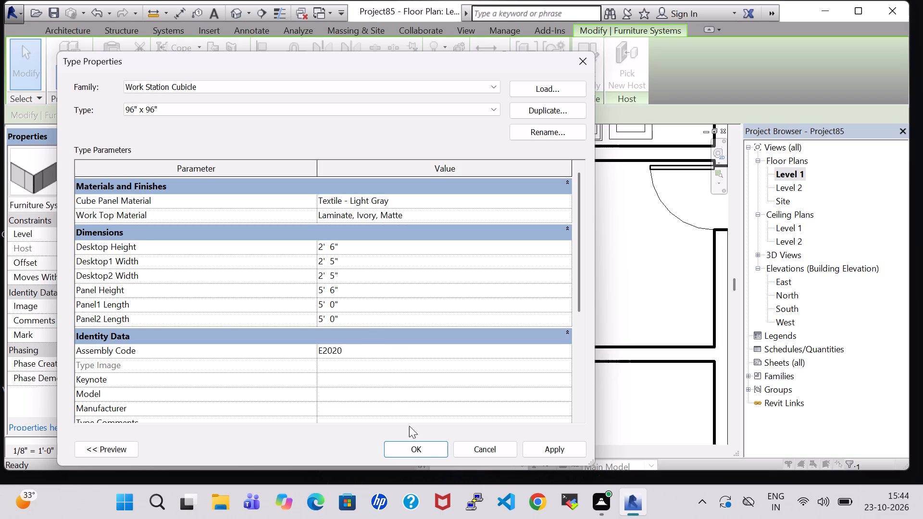
left_click(423, 447)
left_click(503, 268)
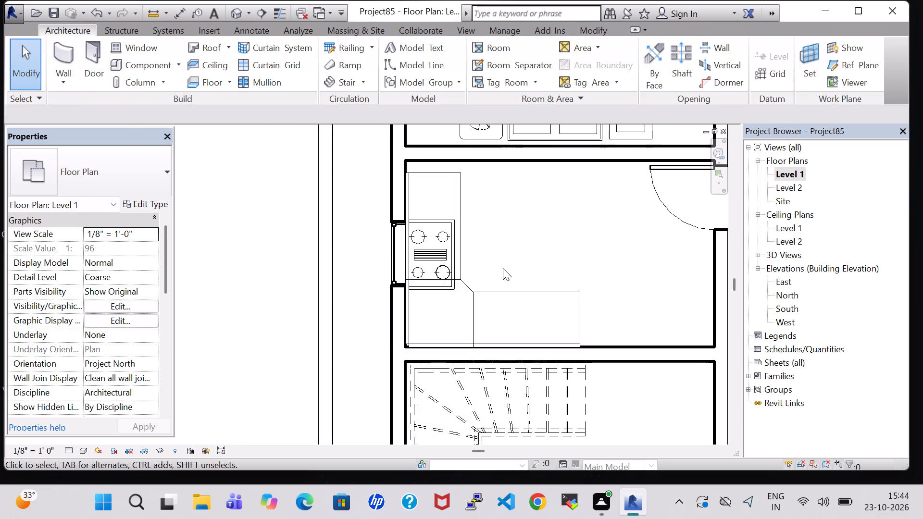
Nudge the work station cubicle slightly north, away from the room's south wall.
scroll(503, 268, "up", 1)
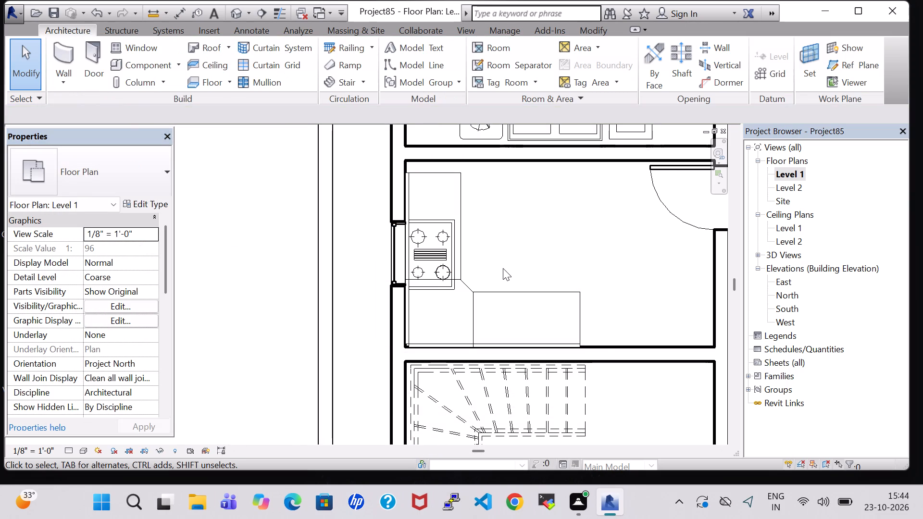
left_click(492, 293)
key("Up")
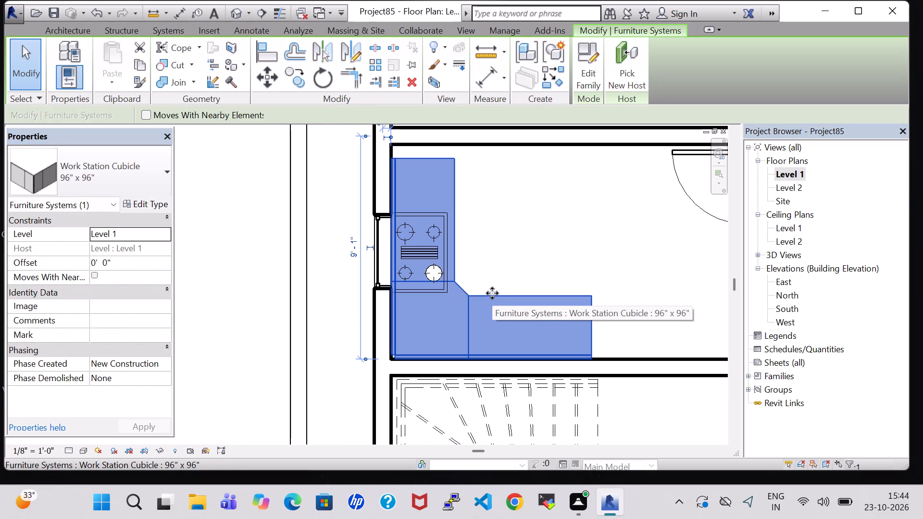
double_click(554, 256)
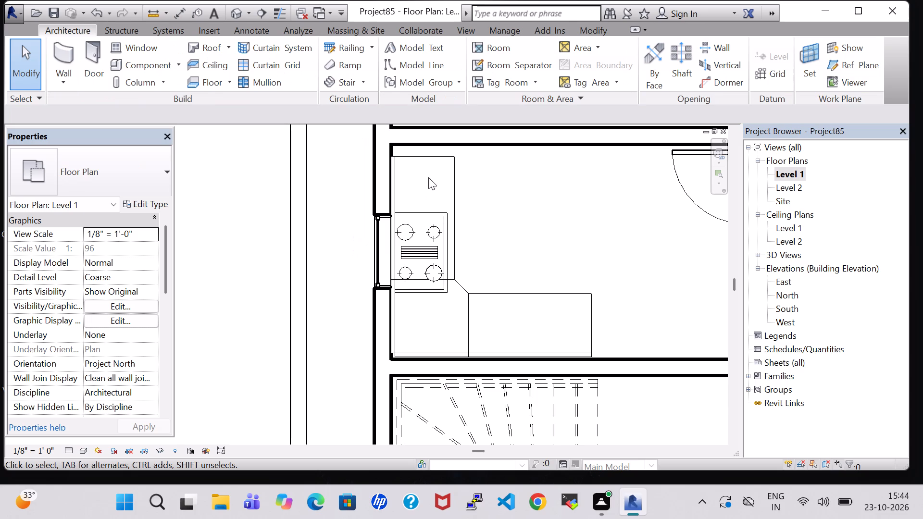
Set the Panel Height of the work station cubicle type to 2' 6".
left_click(430, 162)
left_click(159, 202)
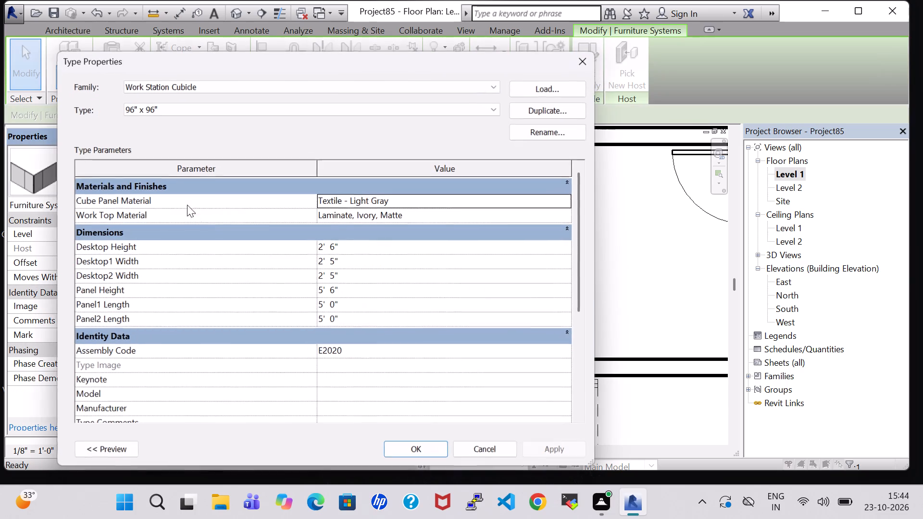
double_click(323, 295)
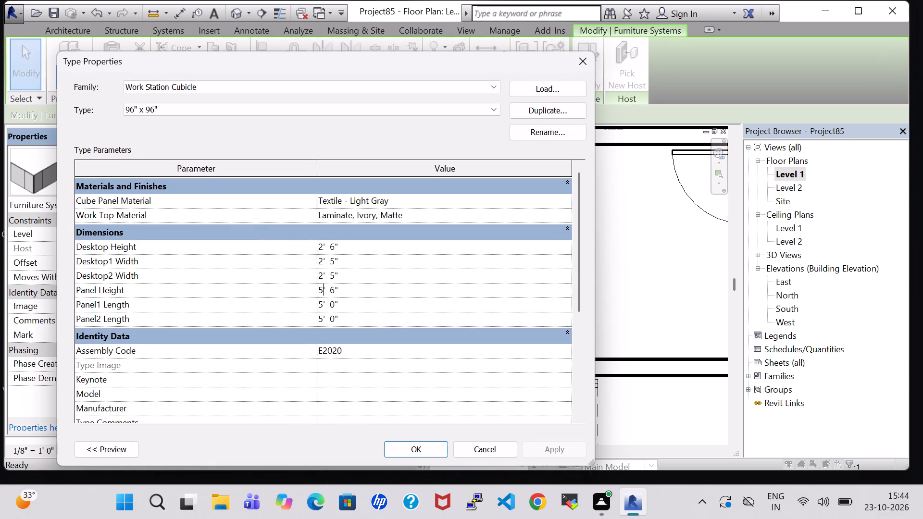
key("BackSpace")
key("2")
left_click(431, 450)
left_click(513, 244)
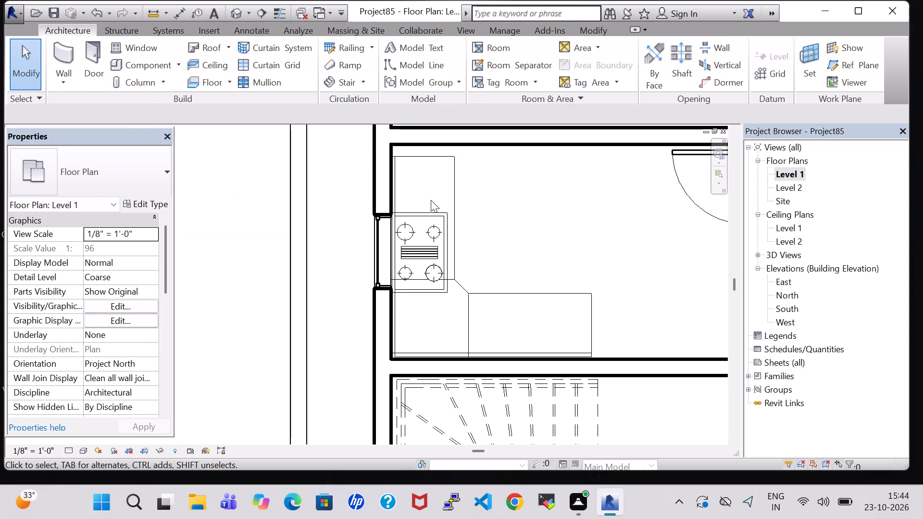
Set the Panel1 Length of the work station cubicle type to 2' 0".
left_click(456, 204)
left_click(155, 208)
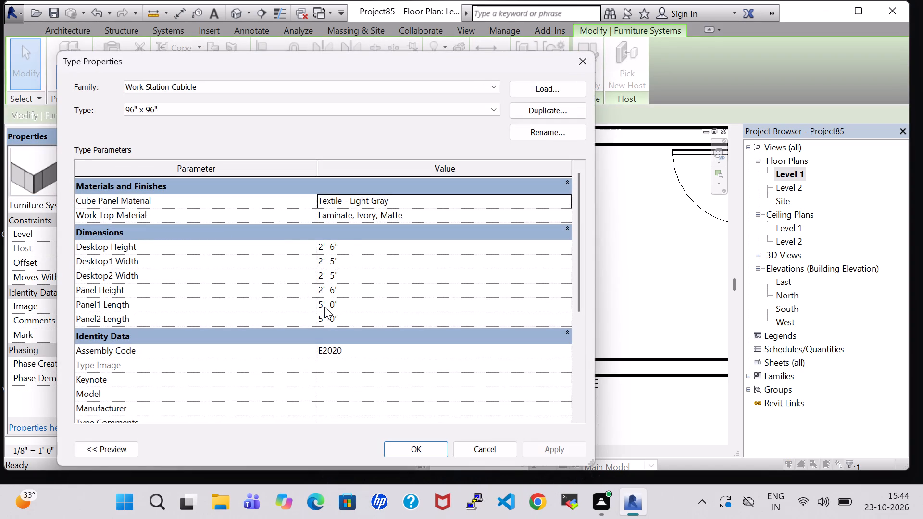
left_click(324, 307)
key("BackSpace")
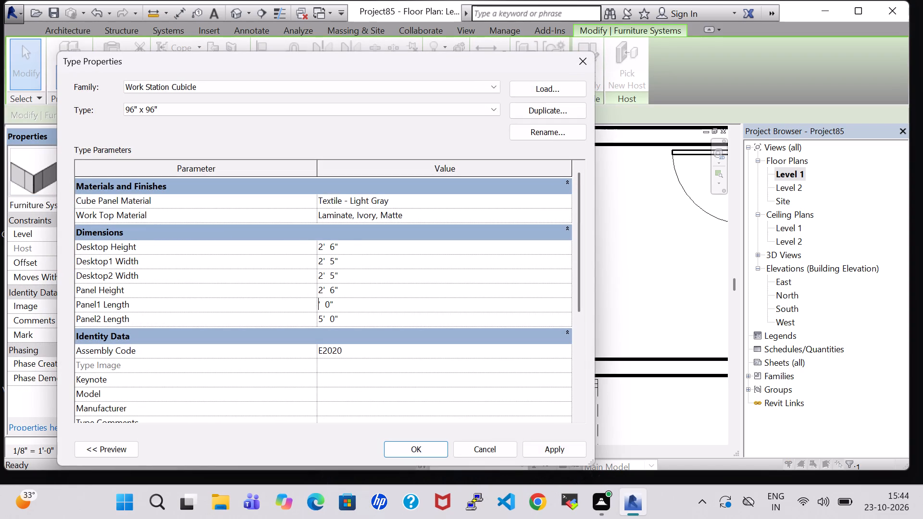
key("2")
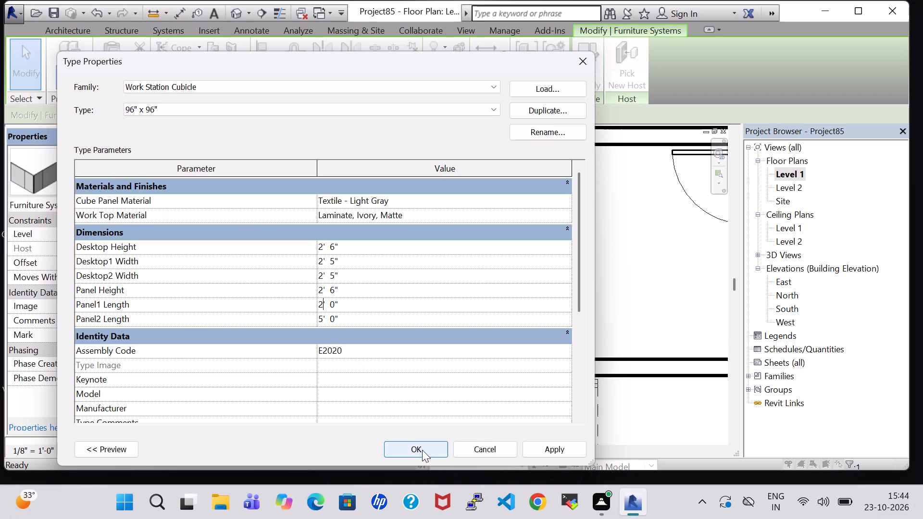
left_click(422, 450)
left_click(557, 319)
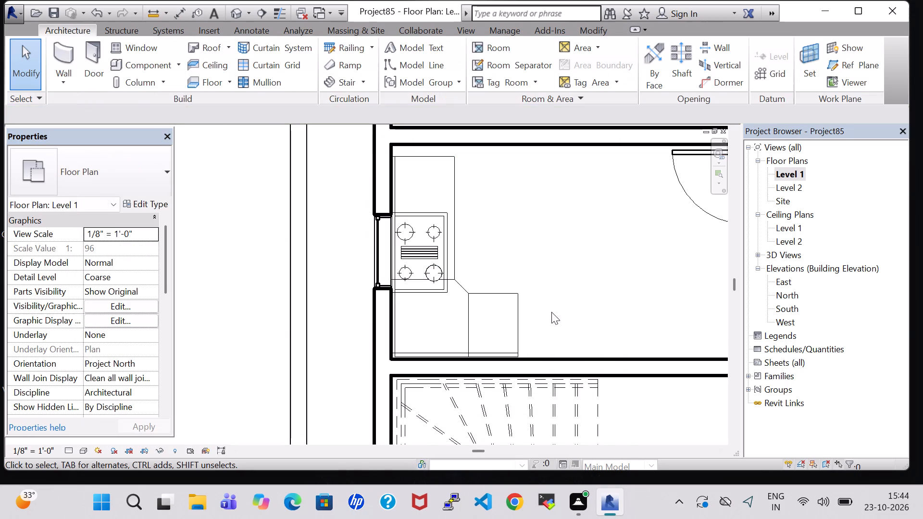
Set both the Panel1 Length and Panel2 Length of the work station cubicle type to 3' 0".
left_click(150, 200)
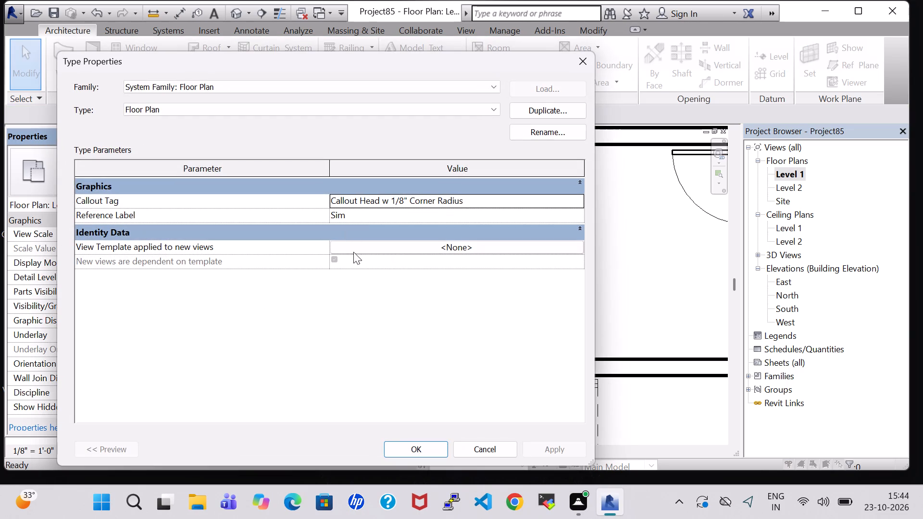
left_click(588, 67)
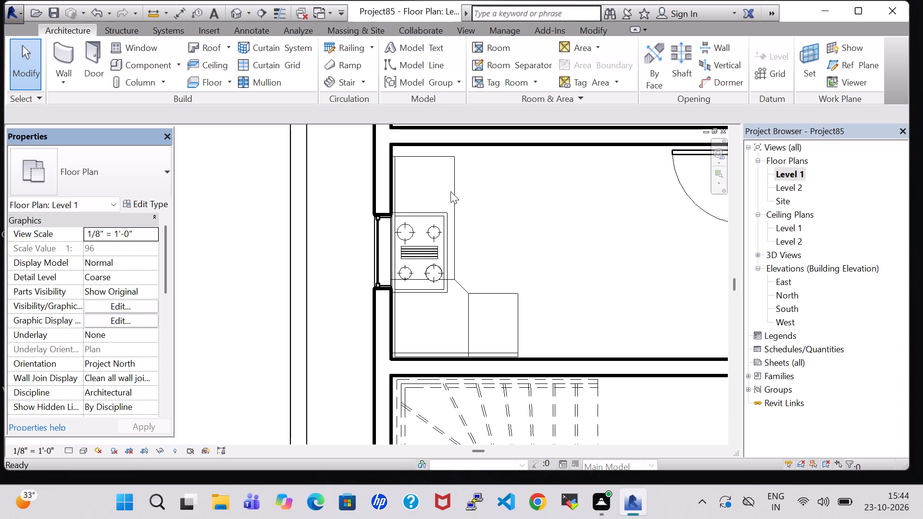
left_click(450, 191)
left_click(146, 202)
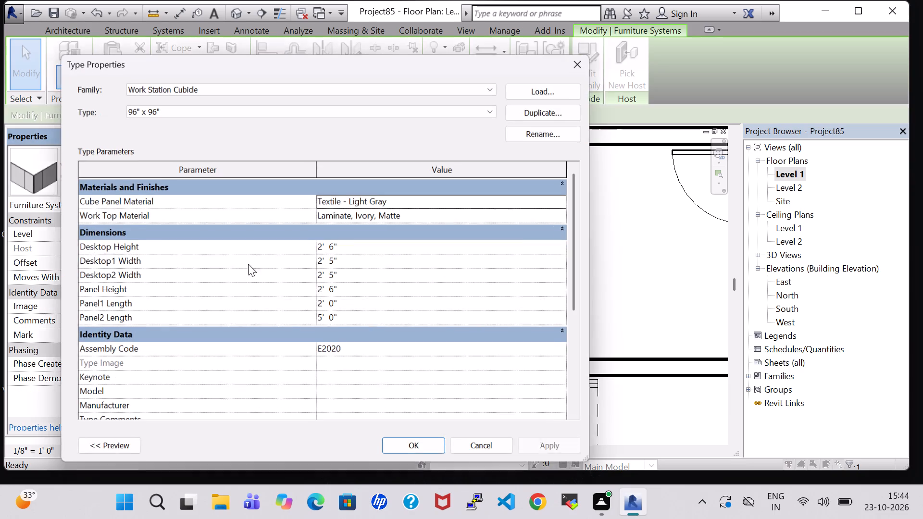
left_click(324, 301)
key("BackSpace")
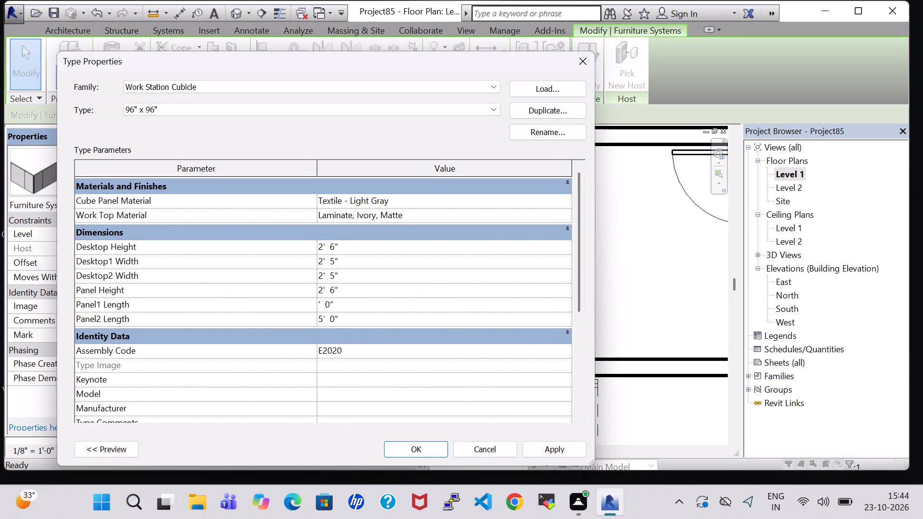
key("3")
left_click(324, 318)
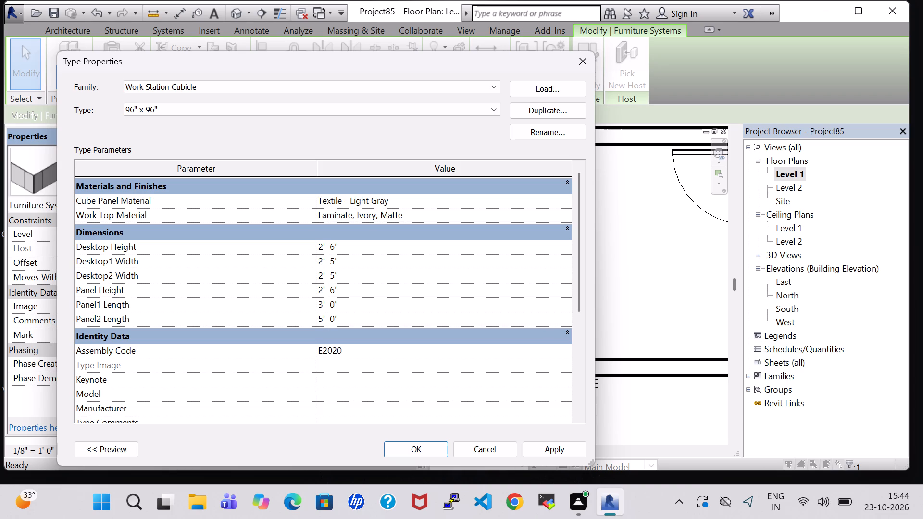
key("BackSpace")
key("3")
left_click(421, 444)
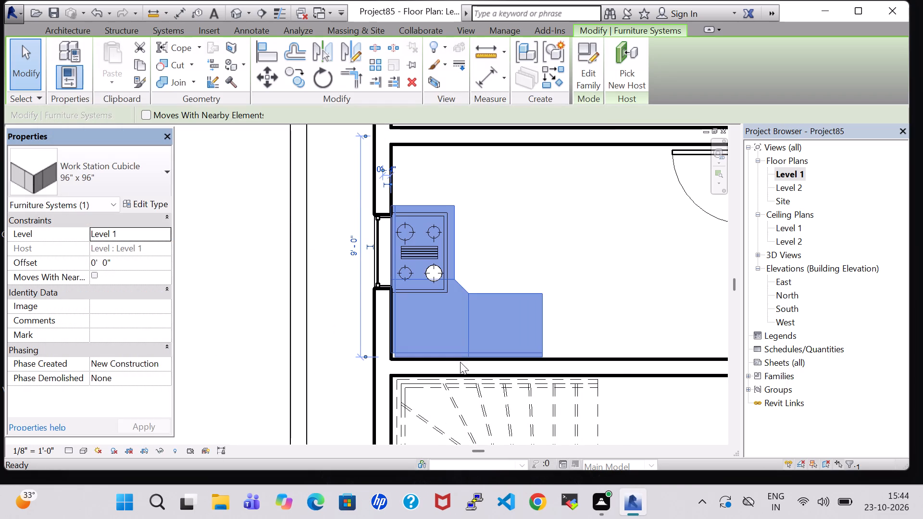
left_click(578, 270)
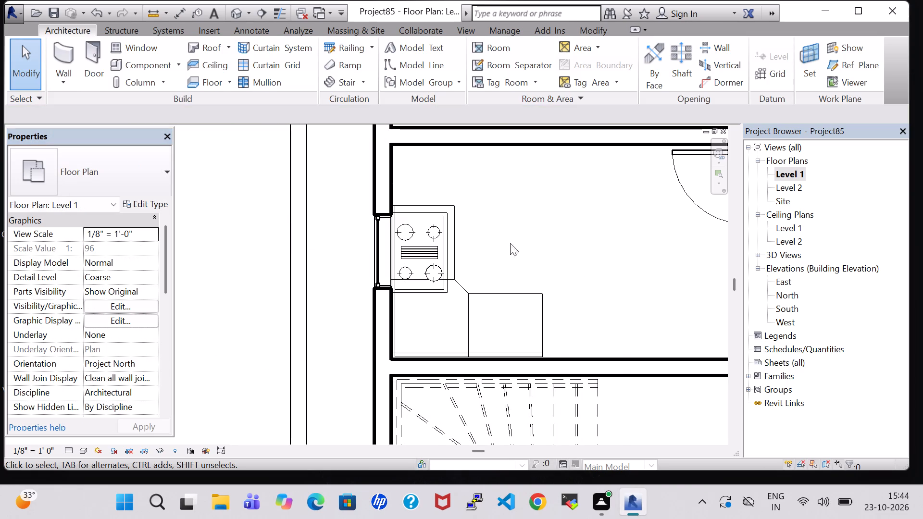
Set the Panel1 Length of the work station cubicle type to 3' 5".
left_click(143, 203)
left_click(577, 58)
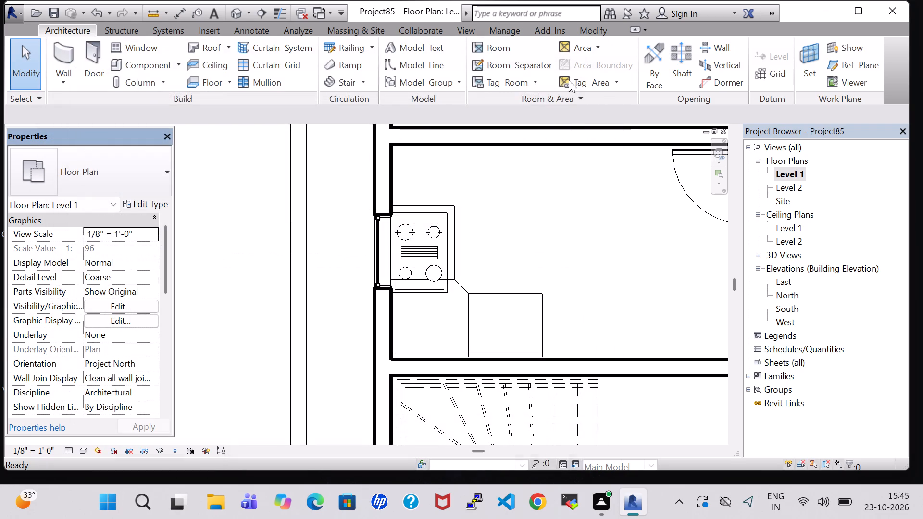
left_click(507, 299)
left_click(150, 205)
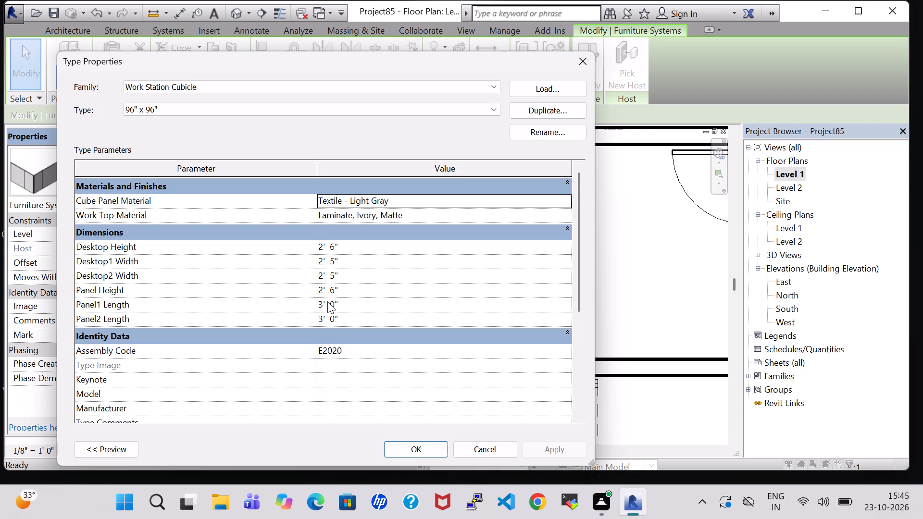
left_click(325, 305)
left_click(335, 307)
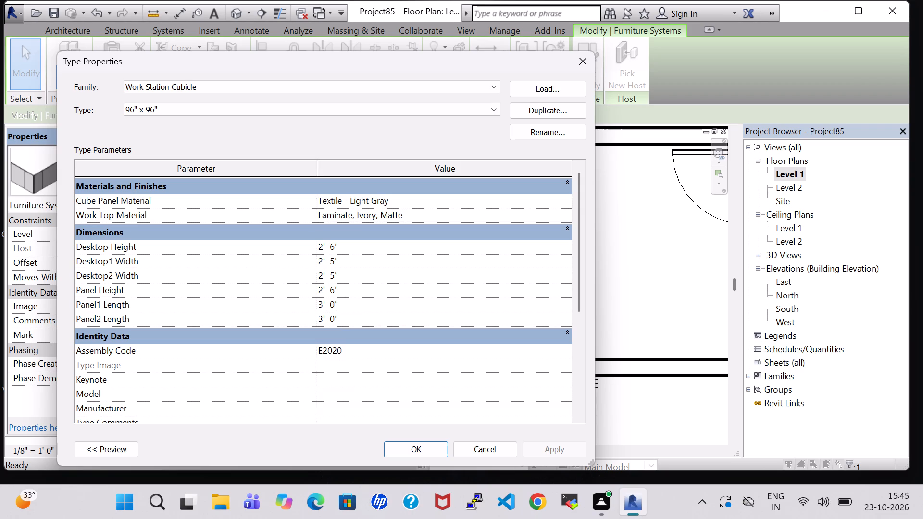
key("BackSpace")
key("5")
left_click(414, 455)
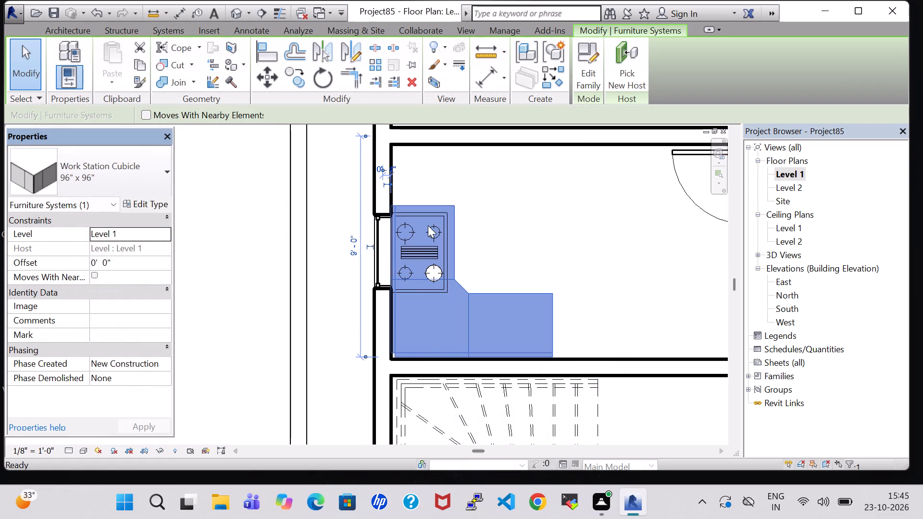
Set the Panel2 Length of the work station cubicle type to 3' 5".
left_click(150, 210)
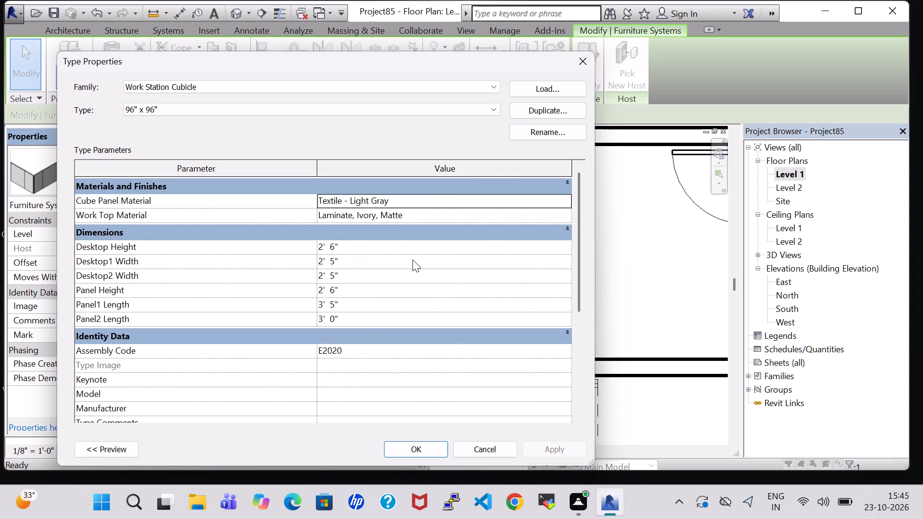
left_click(333, 321)
left_click(333, 321)
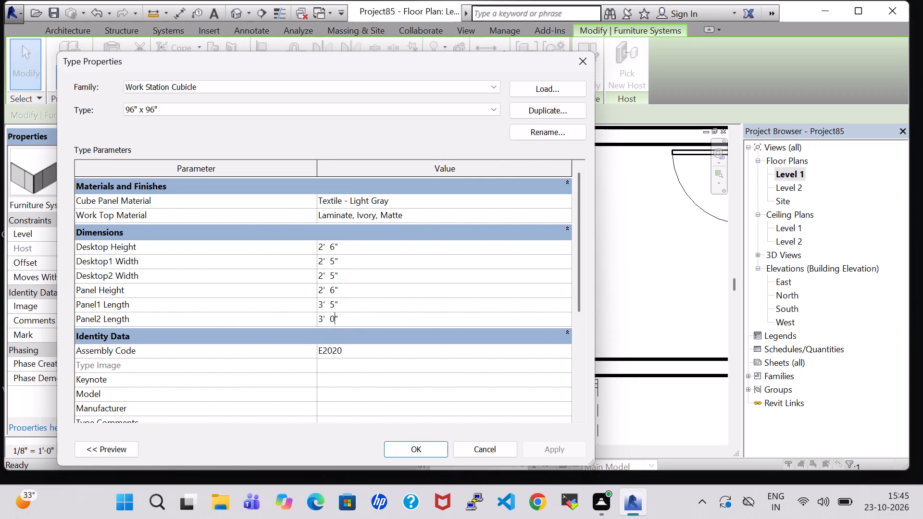
key("BackSpace")
key("5")
left_click(423, 444)
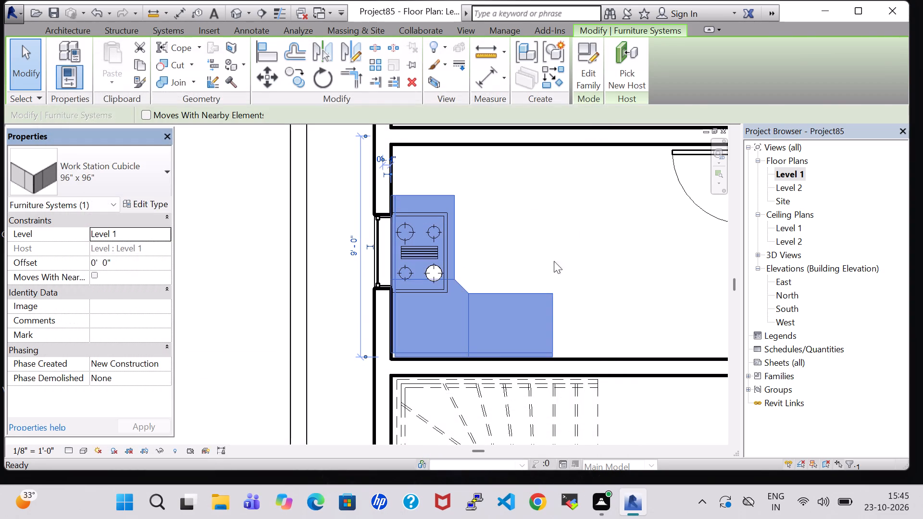
left_click(576, 237)
Examine the kitchen counter and the cook top's placement on it in the 3D view.
left_click(238, 11)
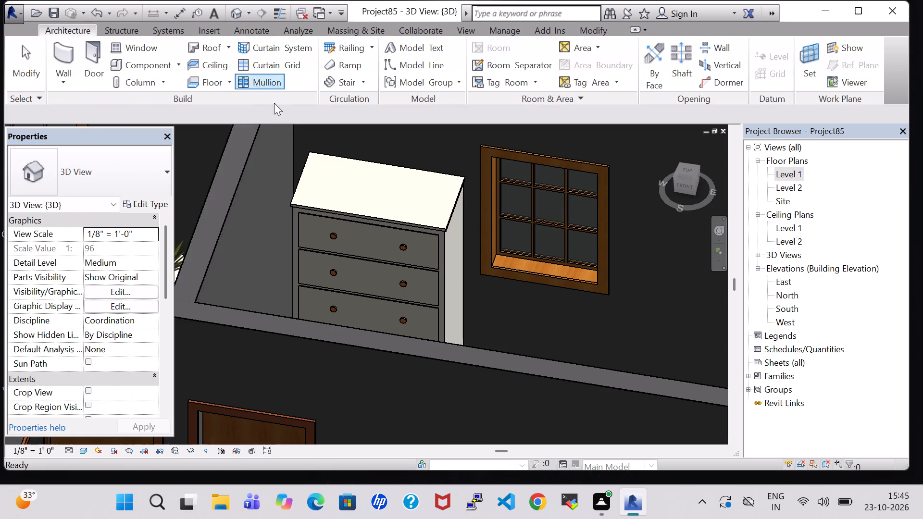
scroll(350, 238, "down", 7)
middle_click_drag(366, 331, 516, 266)
middle_click_drag(340, 259, 450, 297)
middle_click_drag(455, 301, 531, 367)
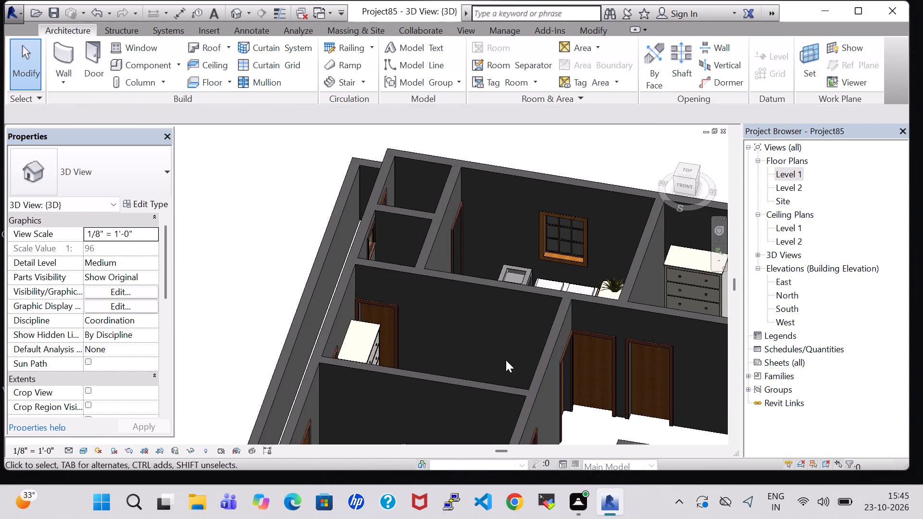
middle_click_drag(506, 361, 470, 206)
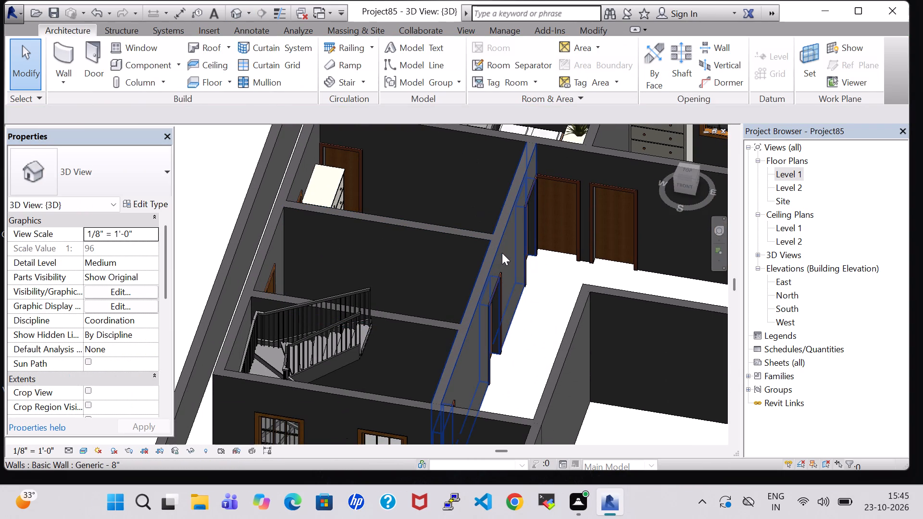
middle_click_drag(517, 253, 291, 365)
scroll(350, 341, "down", 3)
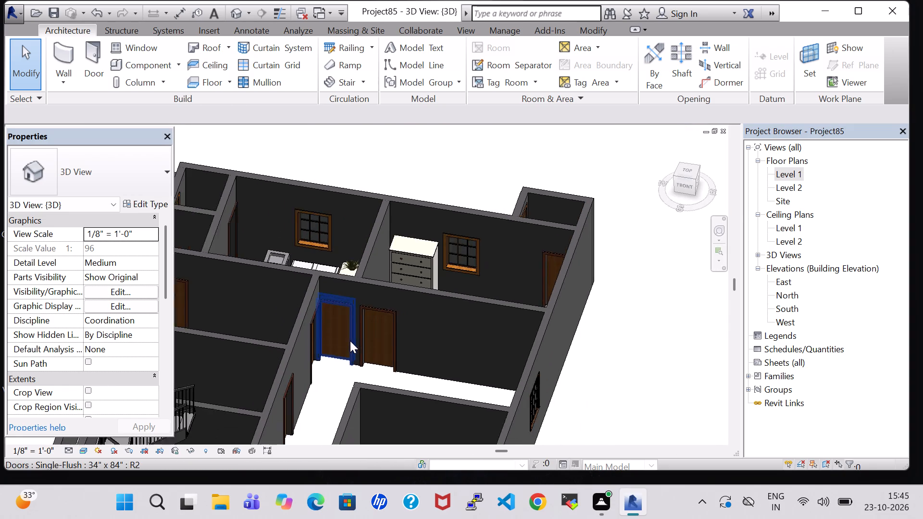
scroll(350, 341, "down", 4)
middle_click_drag(348, 364, 365, 358)
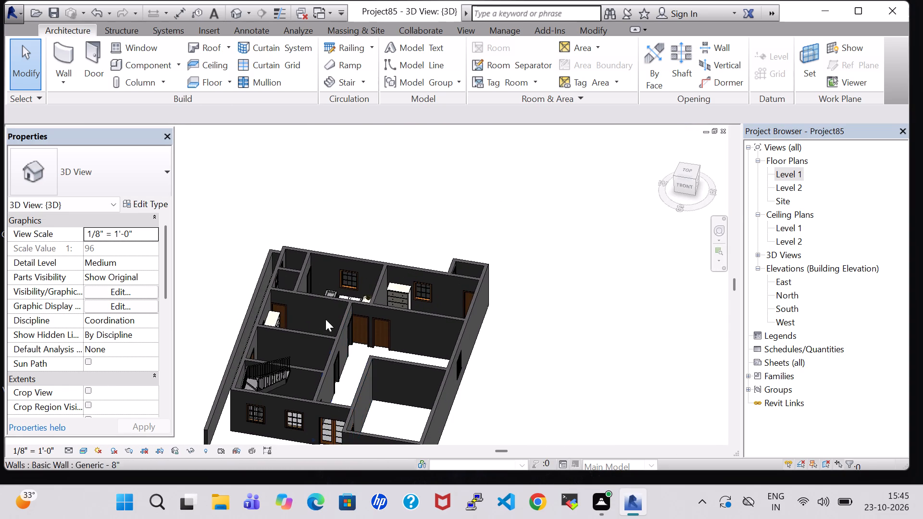
middle_click_drag(323, 306, 318, 423, "shift")
scroll(297, 344, "up", 5)
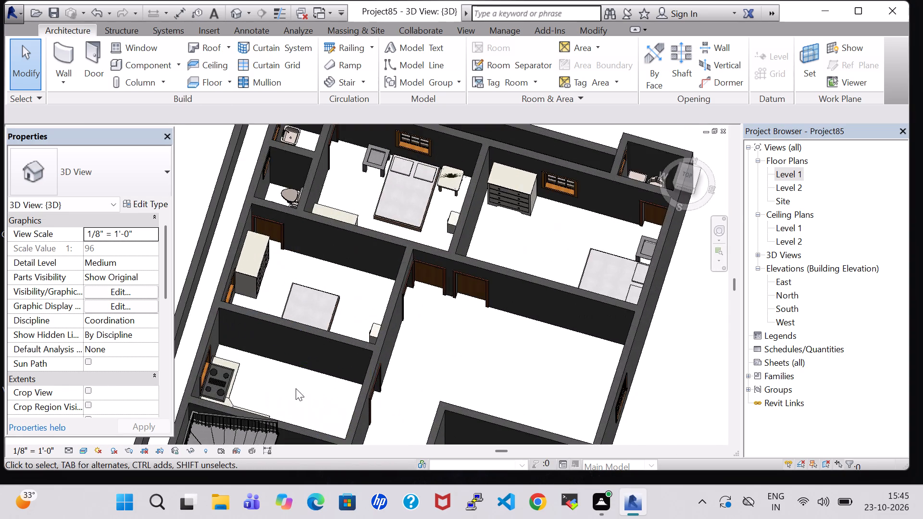
scroll(296, 388, "up", 1)
middle_click_drag(296, 388, 204, 312)
scroll(243, 283, "up", 6)
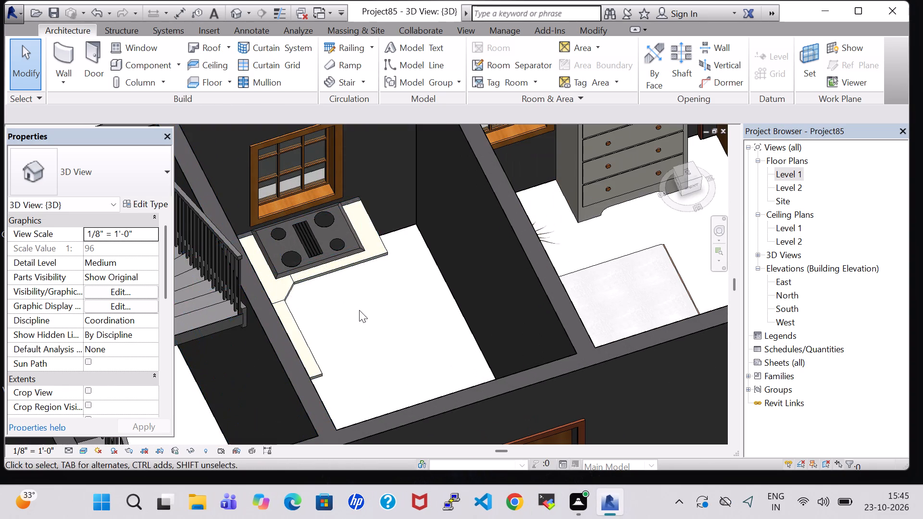
middle_click_drag(361, 310, 328, 302)
middle_click_drag(445, 287, 430, 241)
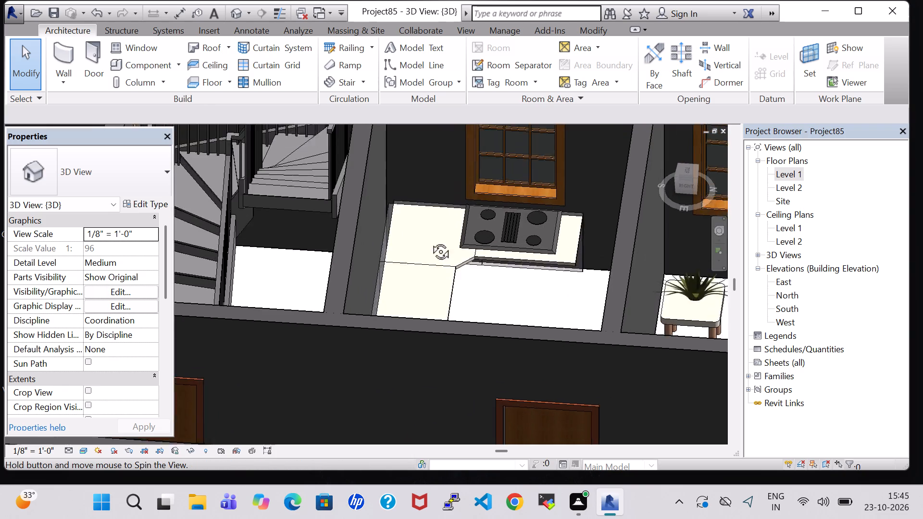
middle_click_drag(430, 241, 430, 232)
scroll(430, 232, "up", 5)
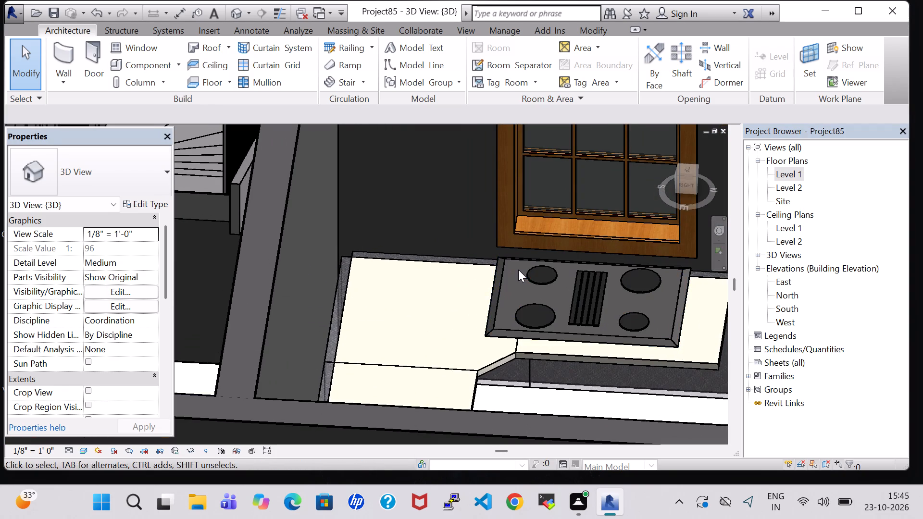
Nudge the cook top five increments away from the window wall and five increments north along the counter.
left_click(537, 331)
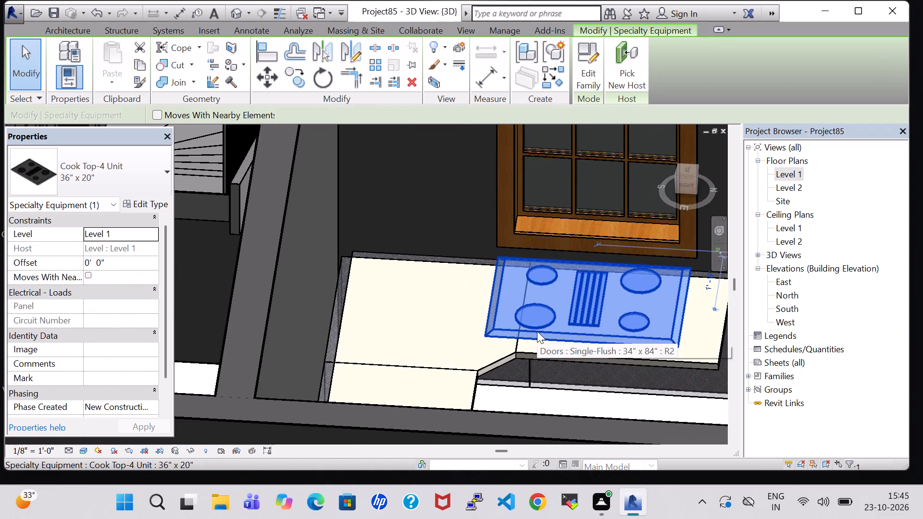
key("Down")
key("Down")
key("Down")
key("Down")
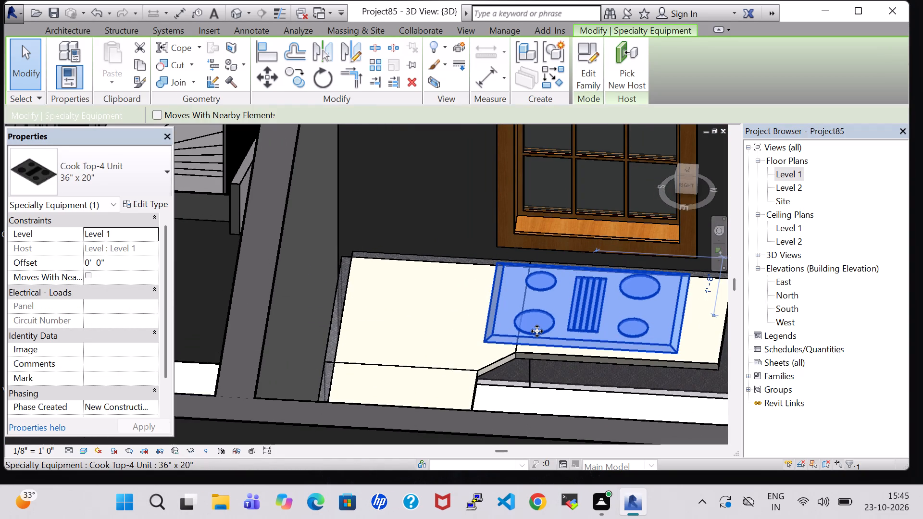
key("Down")
key("Right")
key("Right")
key("Right")
key("Right")
key("Right")
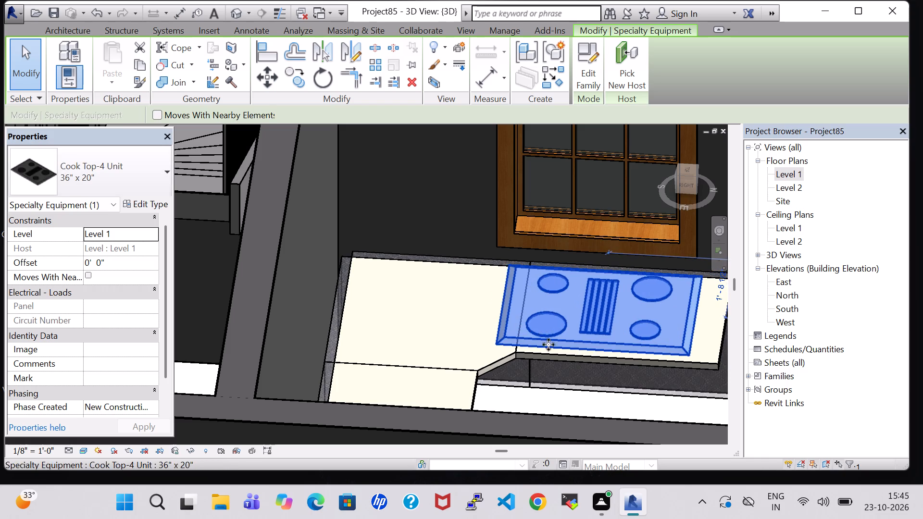
left_click(428, 202)
Check the cook top's position on the counter in the Level 1 floor plan.
scroll(428, 202, "down", 3)
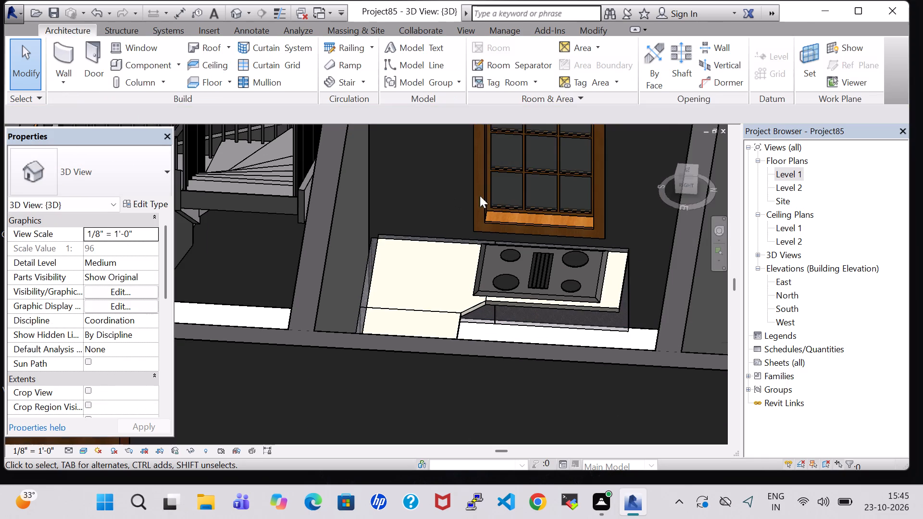
double_click(784, 176)
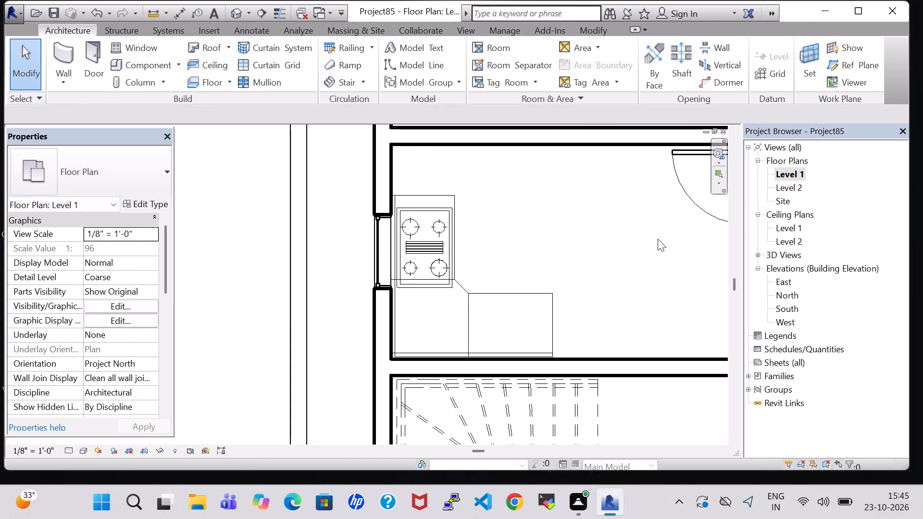
scroll(539, 239, "down", 2)
scroll(477, 241, "up", 7)
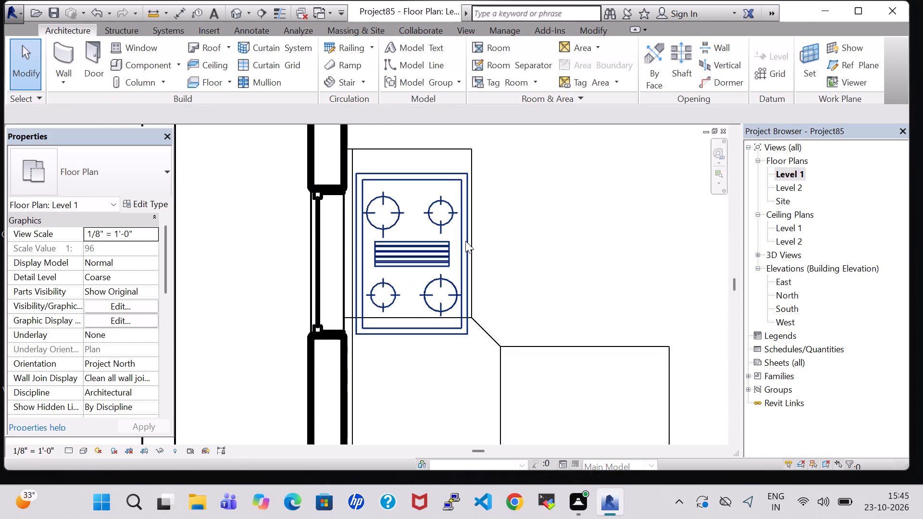
left_click(554, 235)
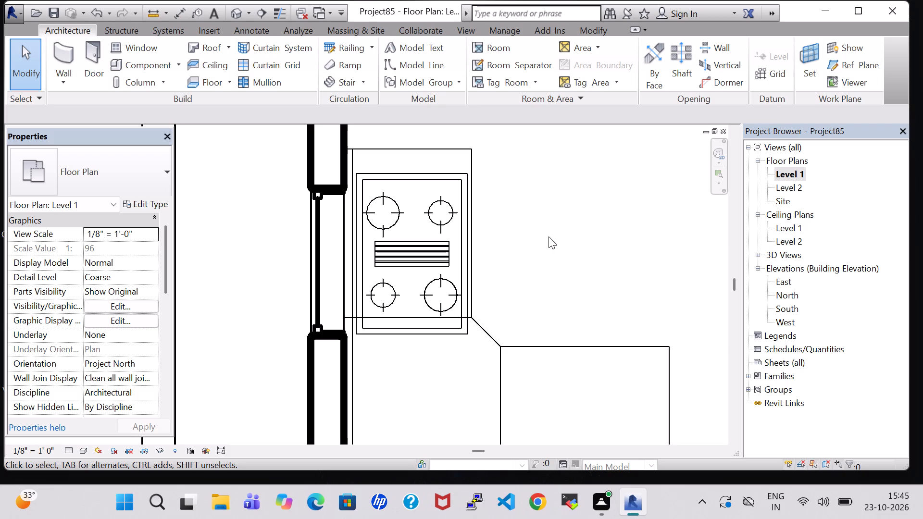
scroll(549, 236, "down", 5)
middle_click_drag(549, 236, 427, 257)
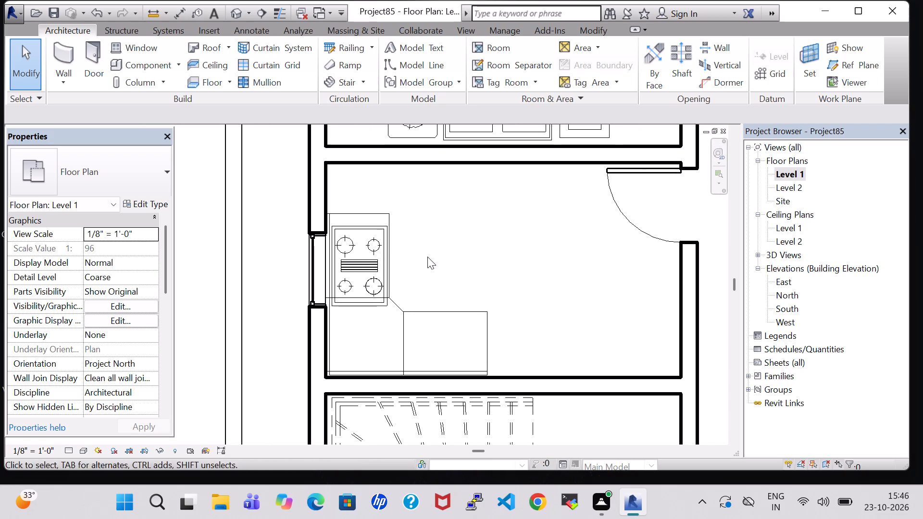
Load the Sink Kitchen-Double family from the Sinks folder of the architectural plumbing fixtures in the US Imperial library.
left_click(131, 61)
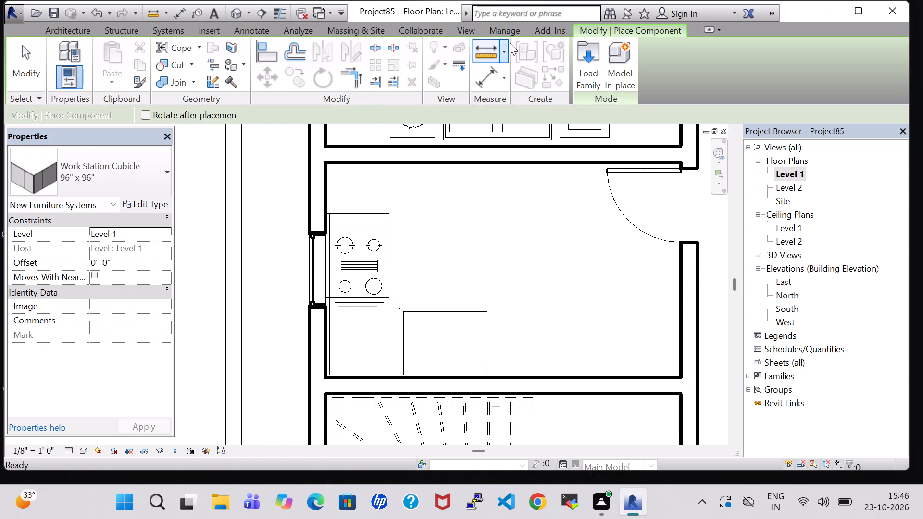
left_click(583, 61)
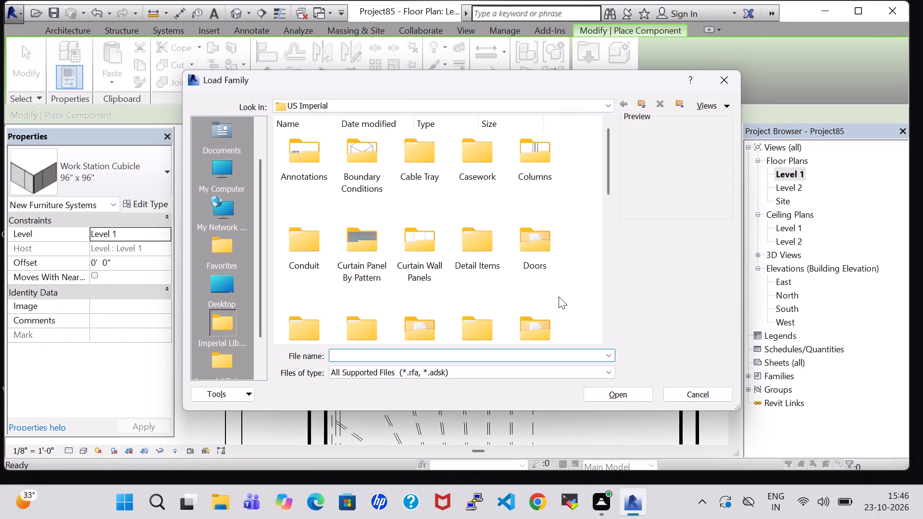
left_click(541, 331)
key("p")
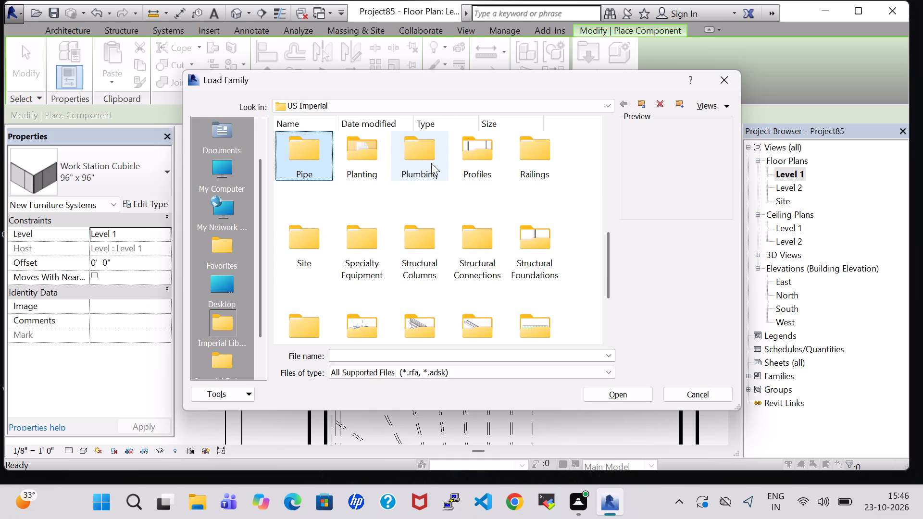
double_click(431, 163)
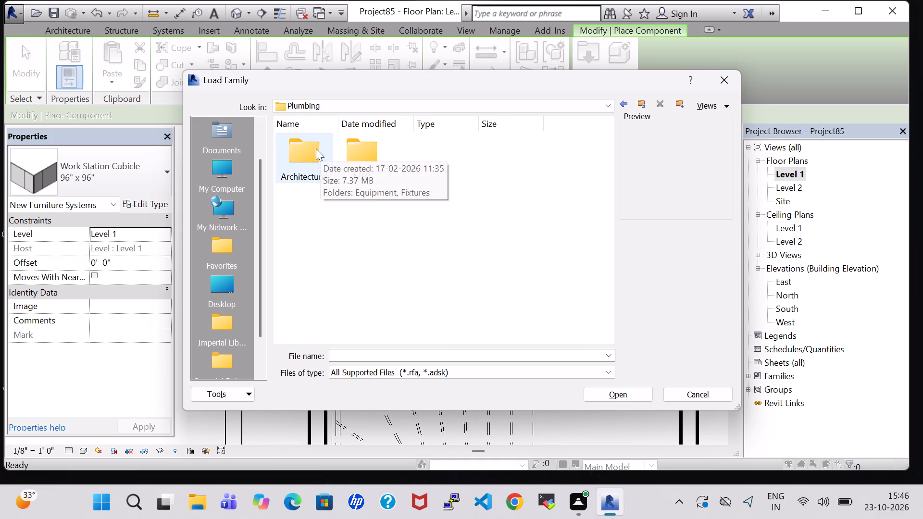
double_click(312, 148)
double_click(348, 161)
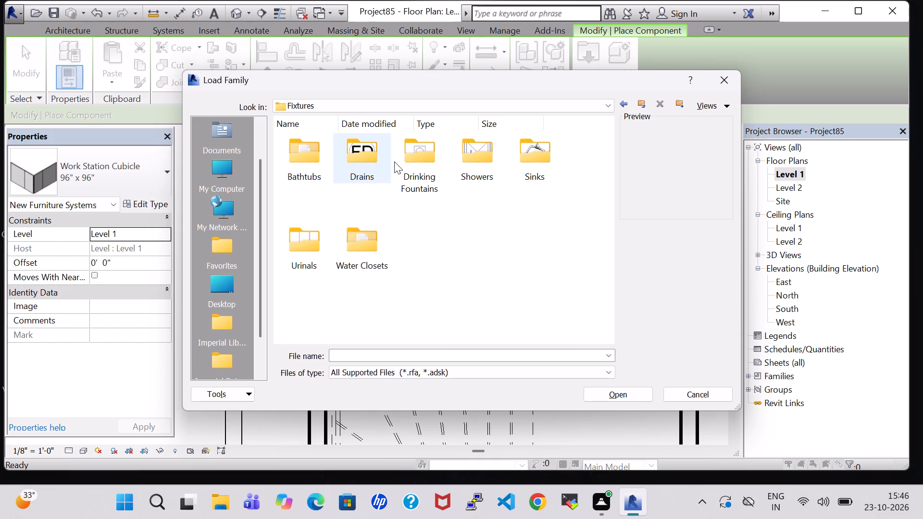
triple_click(521, 170)
left_click(523, 170)
double_click(534, 166)
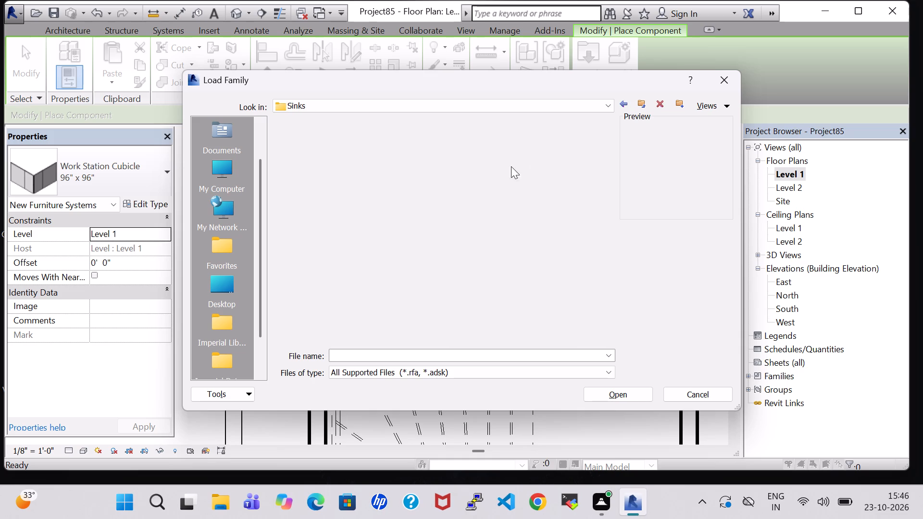
left_click(299, 165)
left_click(606, 390)
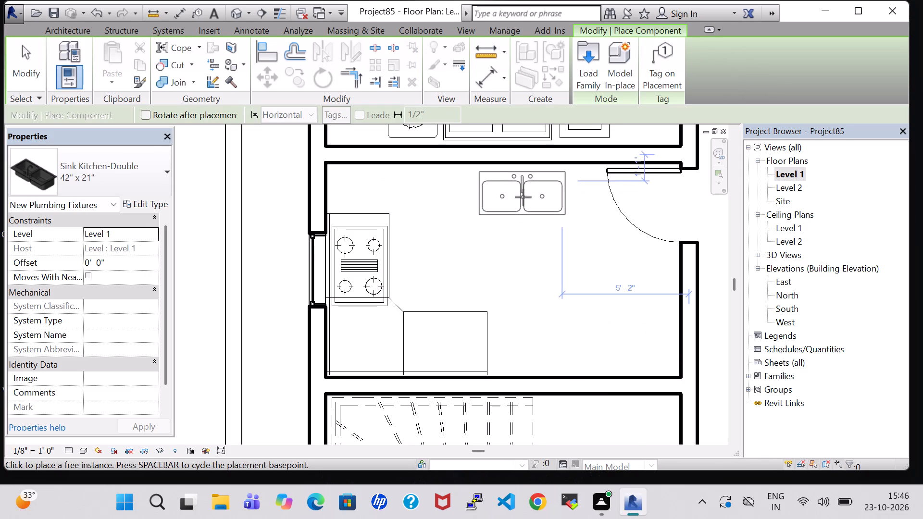
Place the 42" x 21" double kitchen sink against the kitchen's north wall, between the cook top and the door.
scroll(445, 190, "up", 6)
left_click(448, 185)
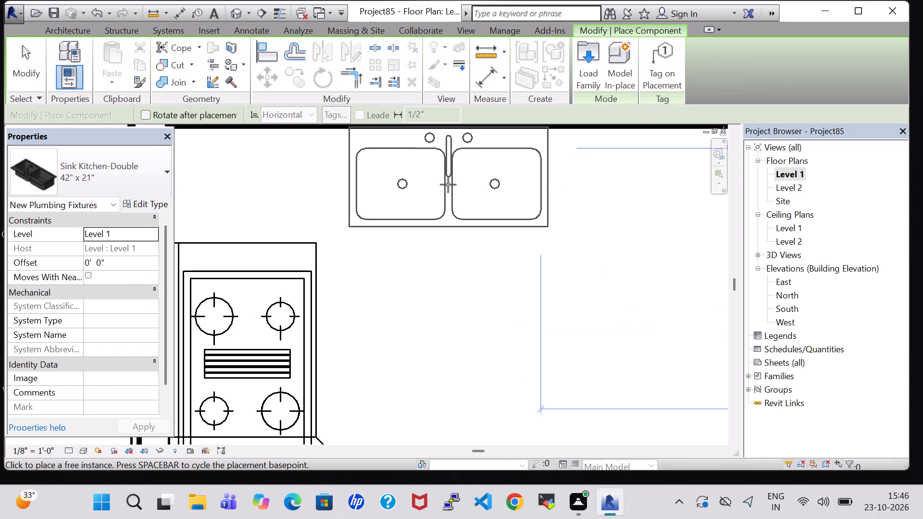
key("Escape")
key("Escape")
Load the Refrigerator family from the Domestic folder of Specialty Equipment in the US Imperial library.
scroll(461, 224, "down", 1)
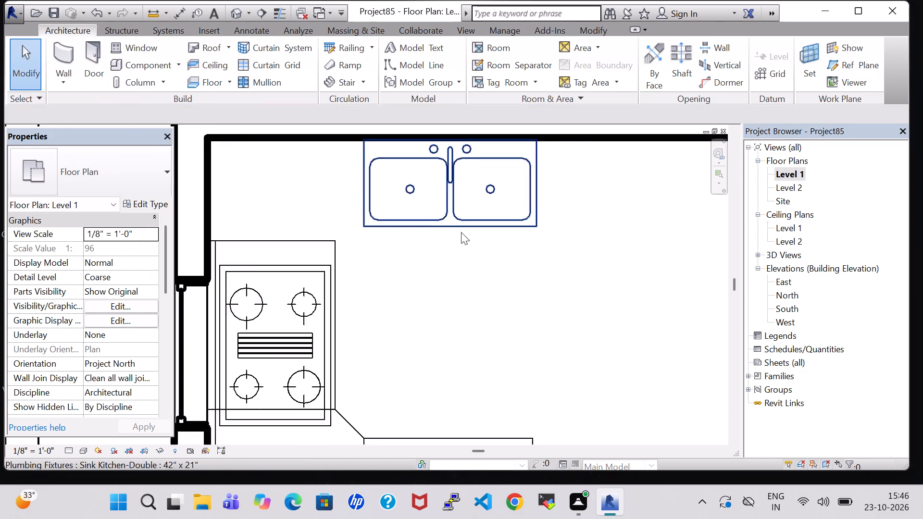
scroll(461, 232, "down", 3)
left_click(147, 69)
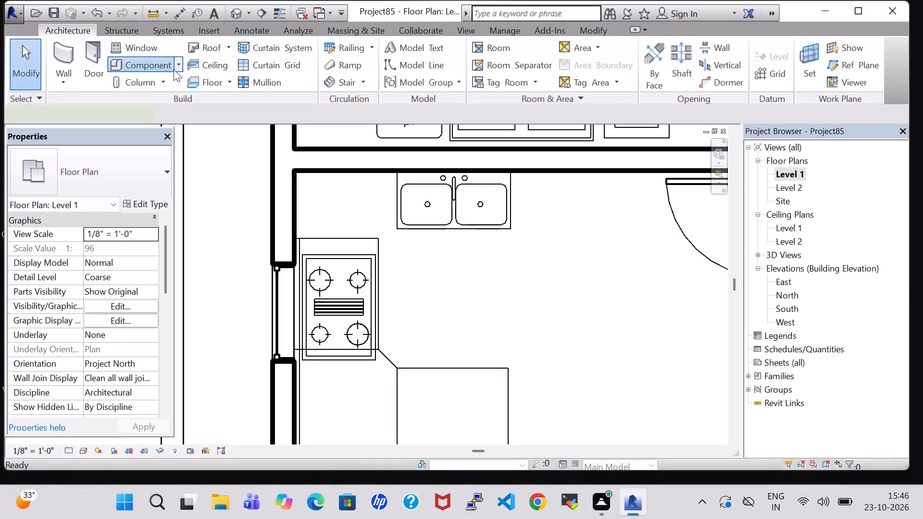
left_click(585, 71)
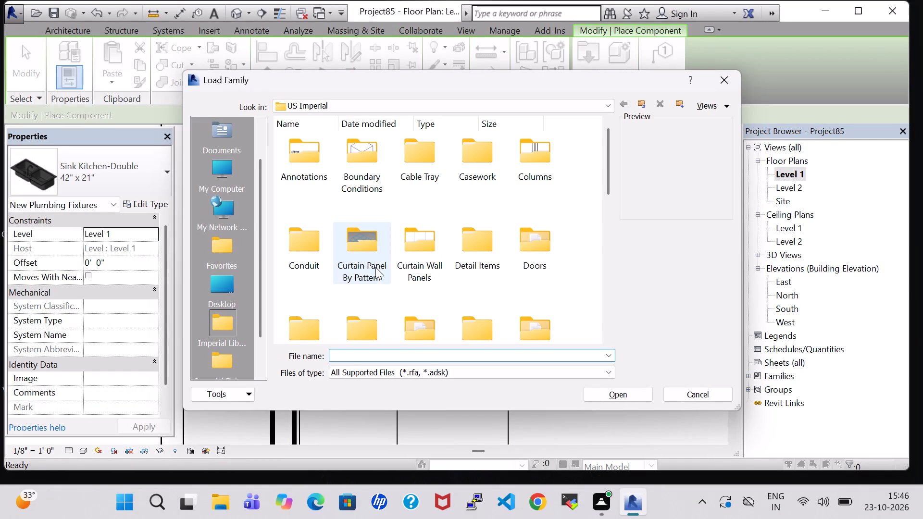
left_click(373, 266)
key("s")
double_click(343, 169)
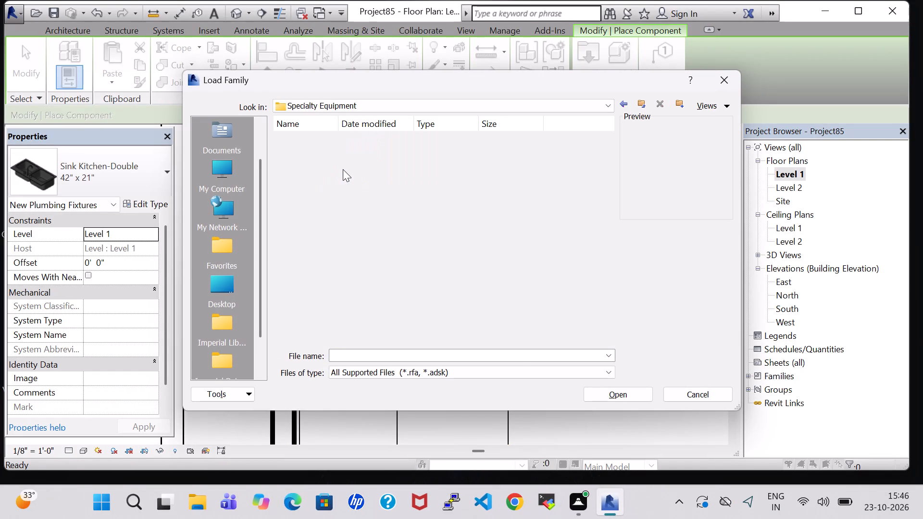
double_click(379, 171)
scroll(424, 244, "down", 2)
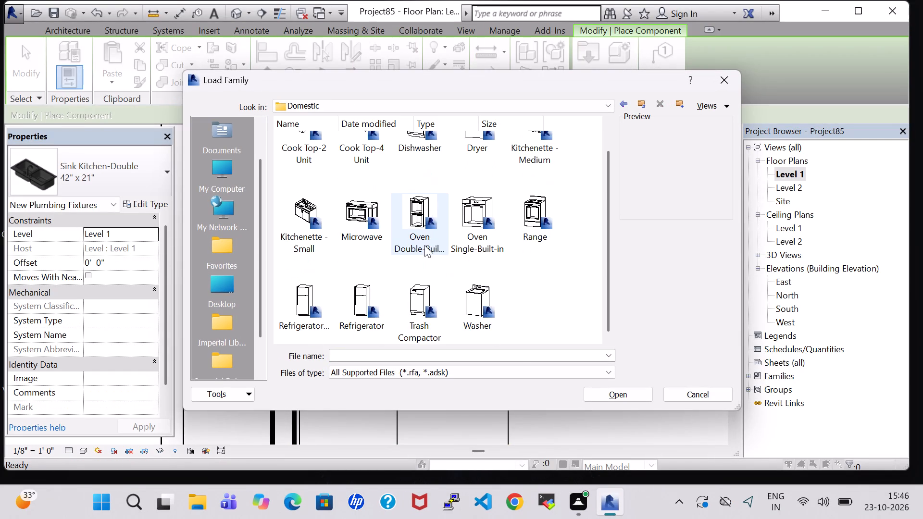
left_click(364, 296)
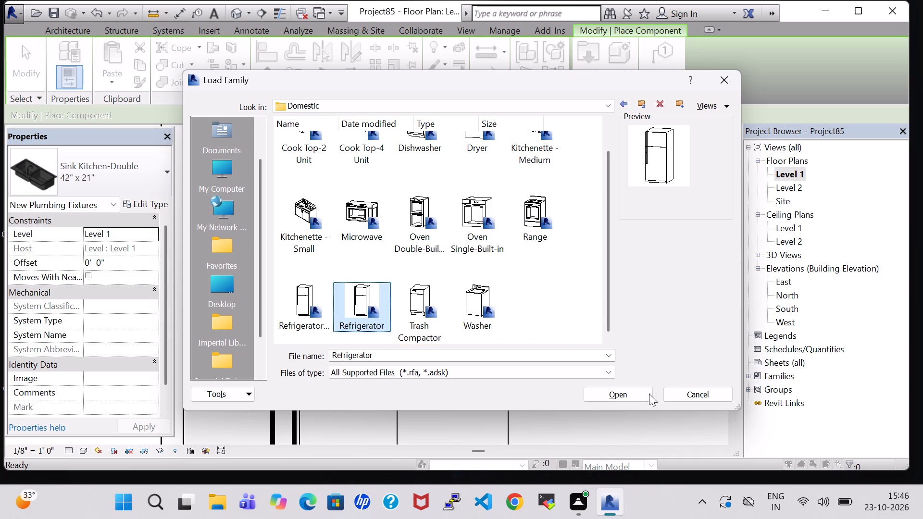
left_click(647, 397)
Place the 30" x 32" RH refrigerator, turned a quarter turn, against the kitchen's east wall just south of the door.
key("space")
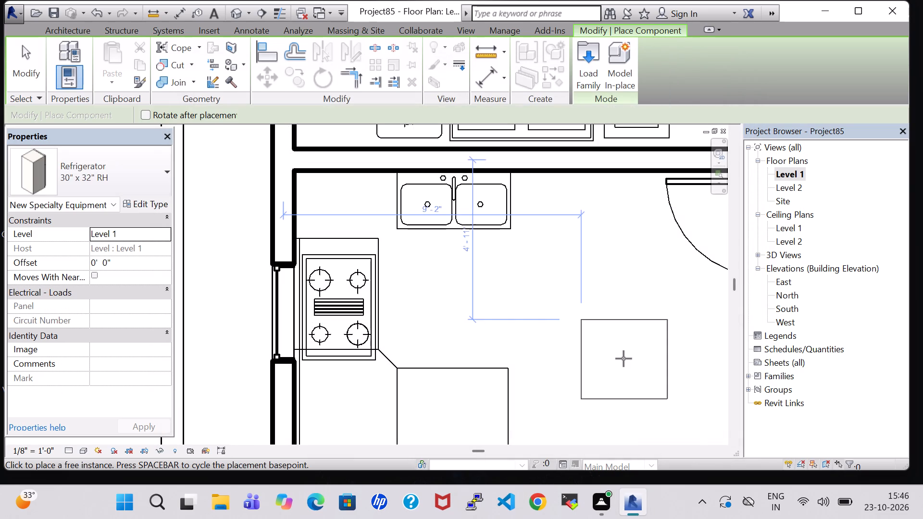
scroll(624, 358, "down", 4)
middle_click_drag(624, 358, 553, 358)
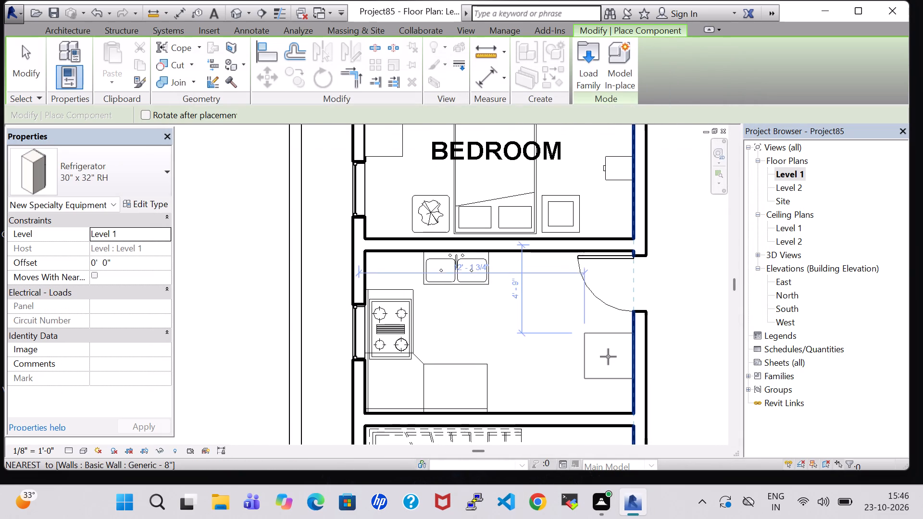
left_click(608, 355)
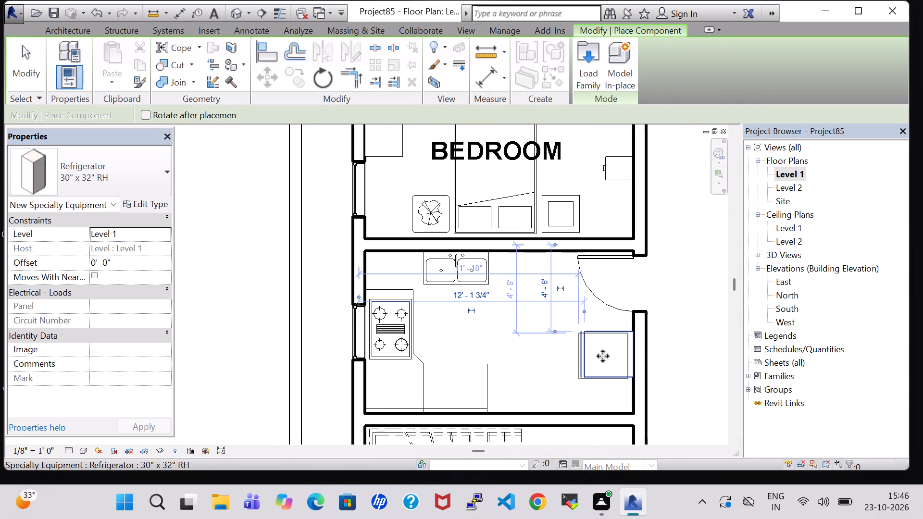
key("Escape")
key("Escape")
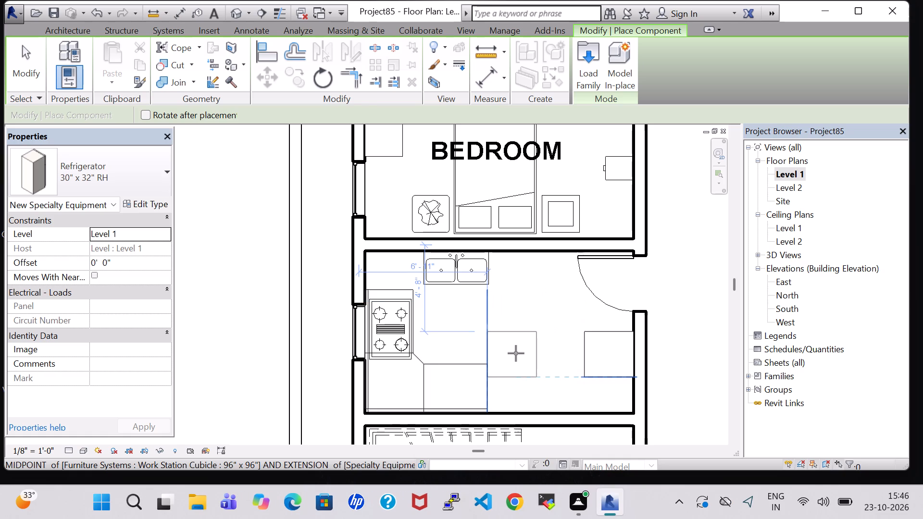
Rotate the refrigerator two quarter turns and nudge it two increments west, away from the east wall.
left_click(583, 345)
key("space")
key("space")
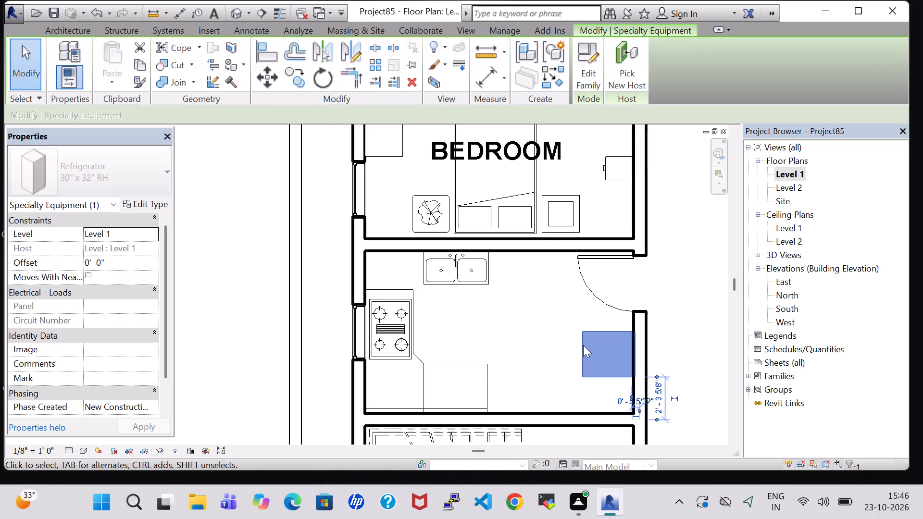
key("Left")
key("Left")
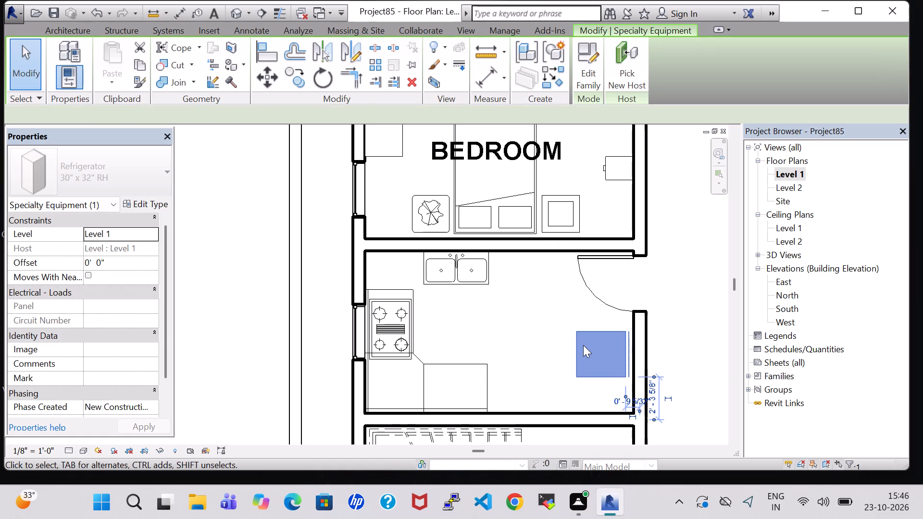
left_click(690, 339)
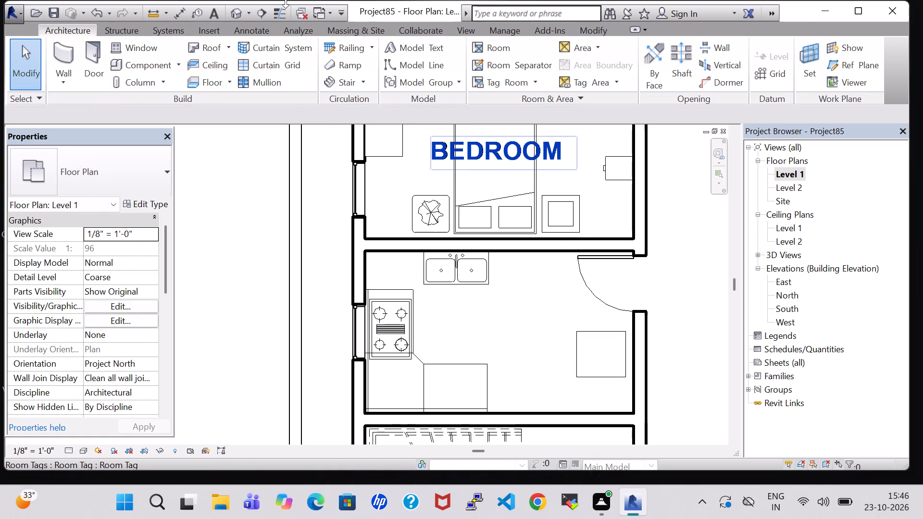
Examine the kitchen's sink, refrigerator, counter and cook top and the neighbouring bedroom in the 3D view.
left_click(242, 14)
scroll(307, 199, "down", 2)
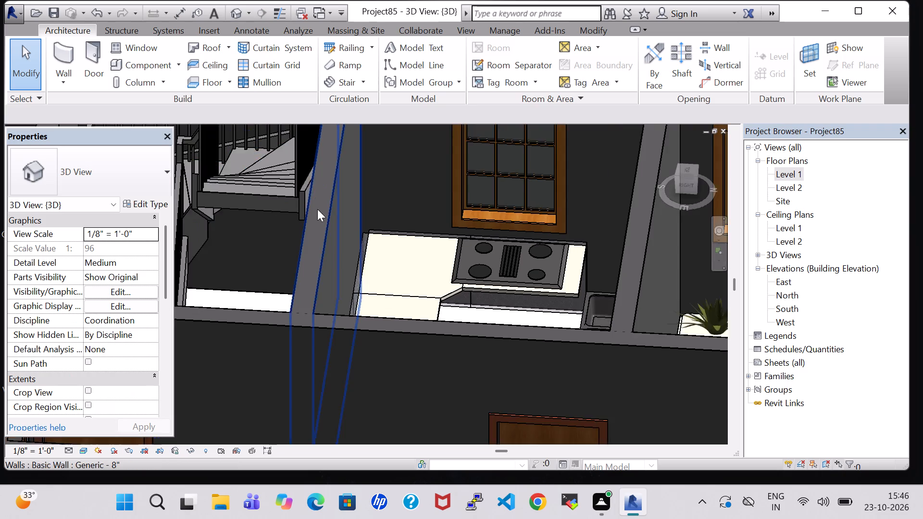
scroll(317, 209, "down", 1)
middle_click_drag(366, 194, 370, 229, "shift")
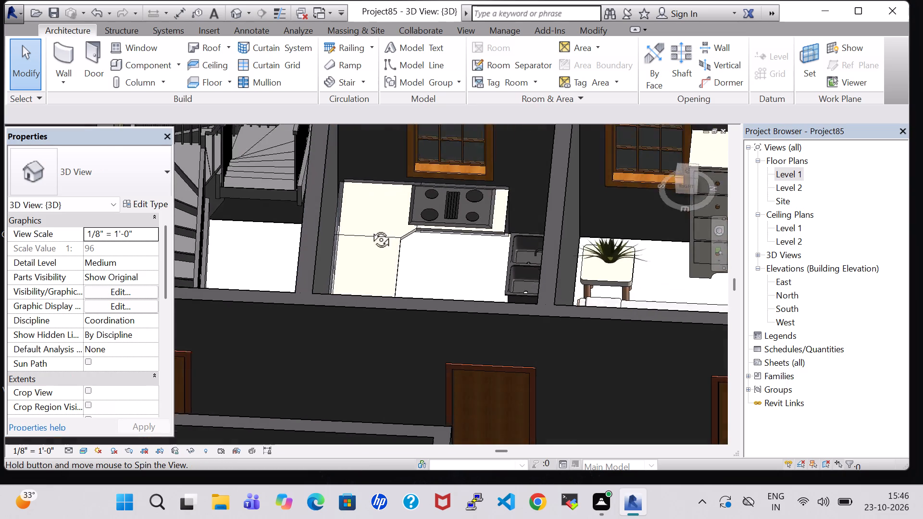
middle_click_drag(370, 229, 380, 288, "shift")
middle_click_drag(393, 279, 347, 276)
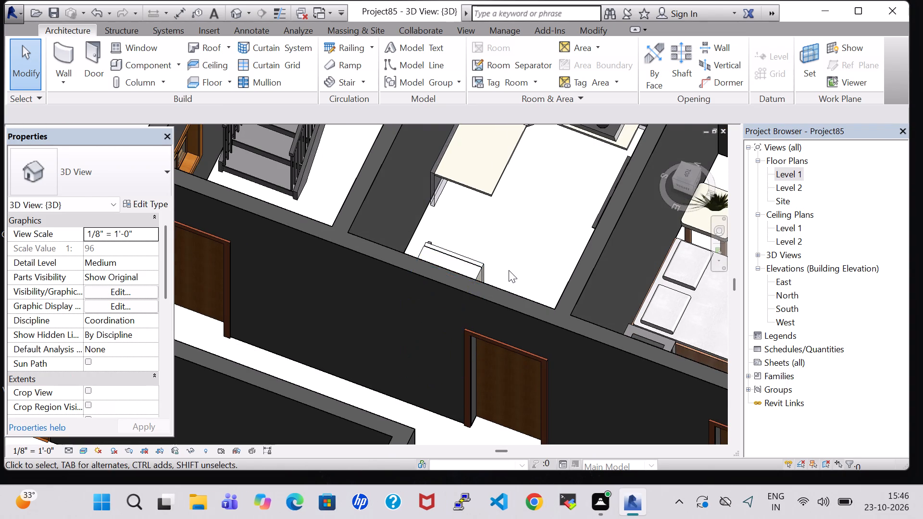
middle_click_drag(509, 270, 472, 272)
middle_click_drag(600, 222, 552, 277)
middle_click_drag(552, 276, 513, 333, "shift")
middle_click_drag(620, 279, 545, 270)
middle_click_drag(550, 262, 617, 238)
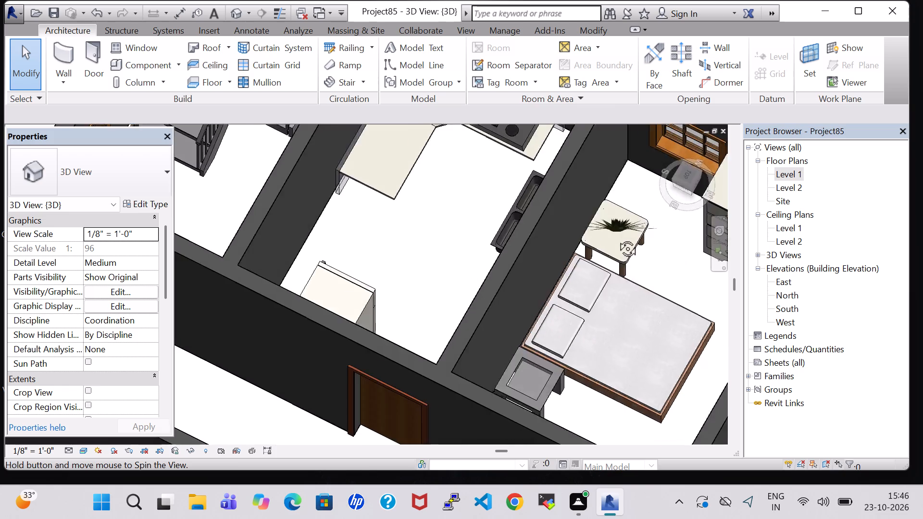
middle_click_drag(617, 238, 600, 198)
middle_click_drag(492, 257, 544, 236)
middle_click_drag(364, 281, 365, 257)
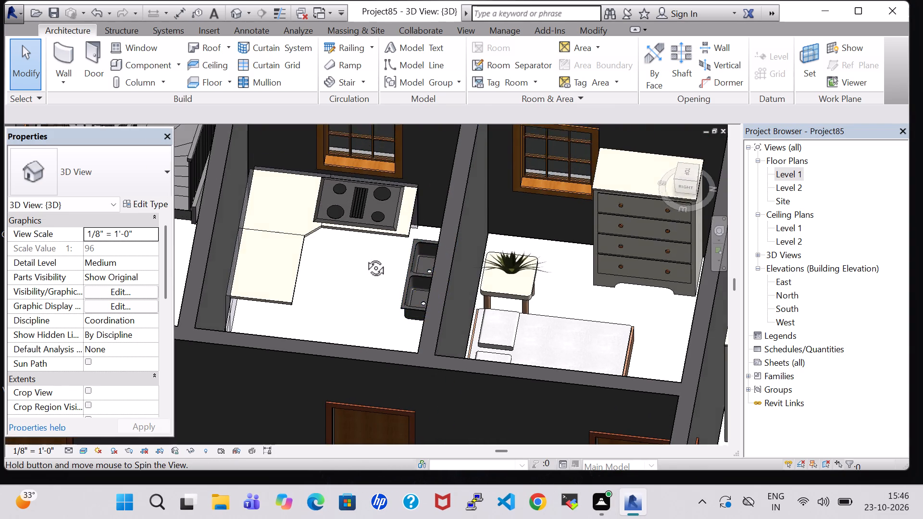
middle_click_drag(365, 257, 374, 201)
scroll(374, 240, "up", 4)
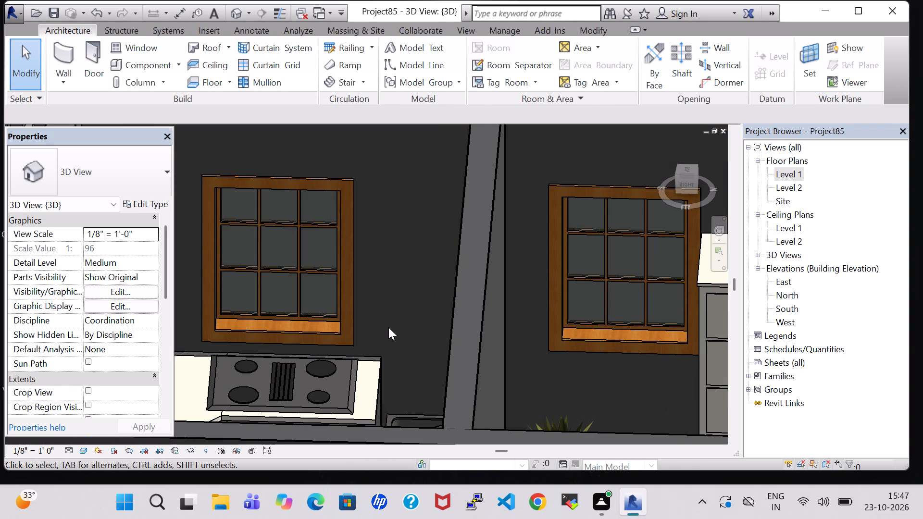
scroll(388, 327, "down", 3)
middle_click_drag(388, 327, 392, 325)
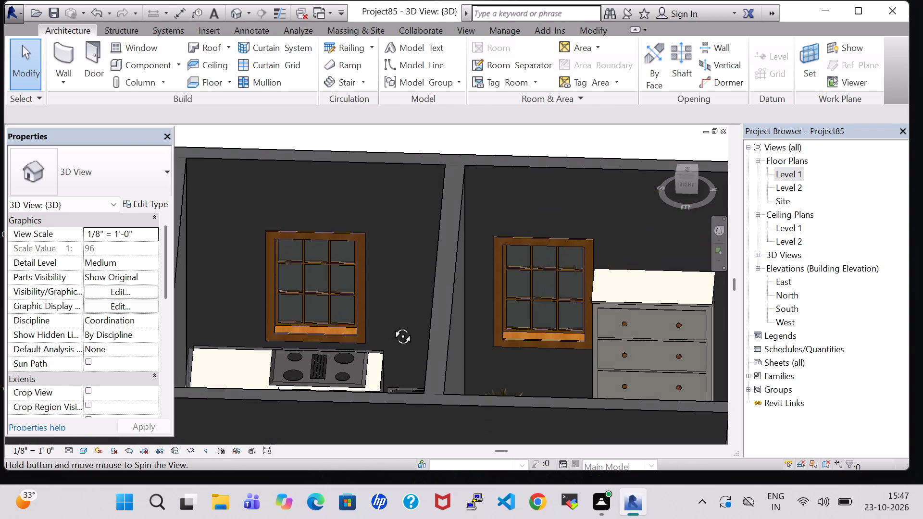
middle_click_drag(392, 325, 434, 371)
middle_click_drag(342, 333, 362, 349, "shift")
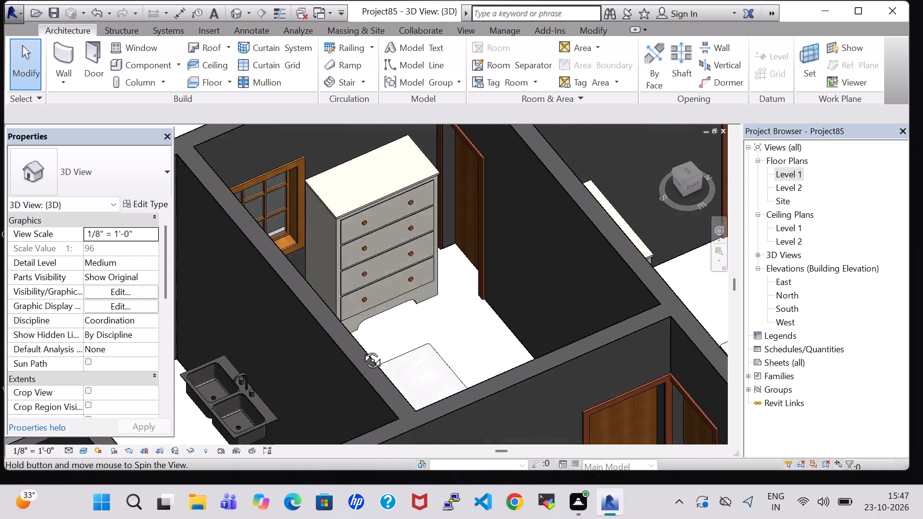
middle_click_drag(362, 349, 412, 356, "shift")
Place a tagged room in the kitchen on the Level 1 floor plan.
double_click(793, 177)
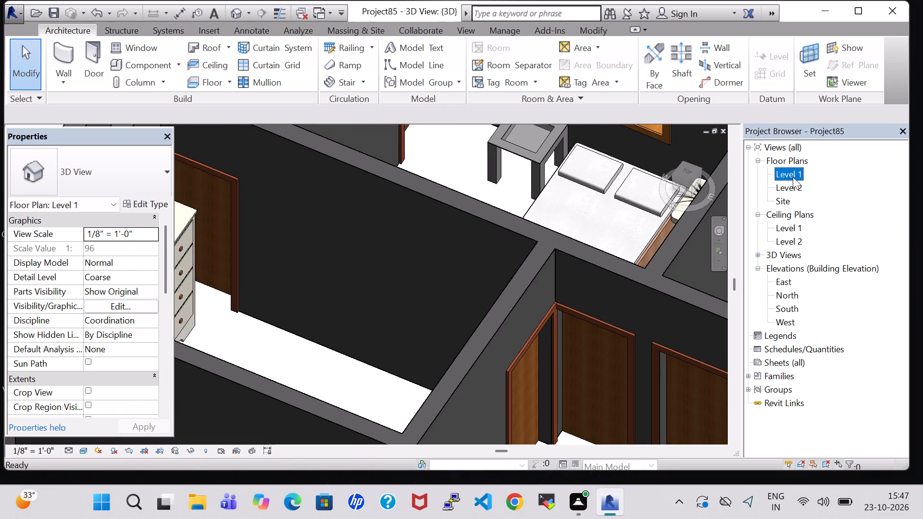
scroll(592, 263, "down", 3)
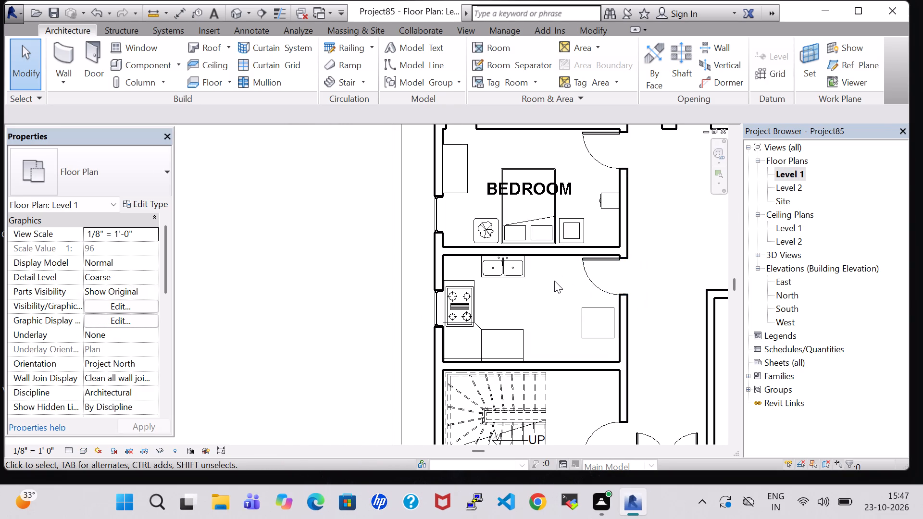
scroll(554, 288, "down", 1)
left_click(486, 48)
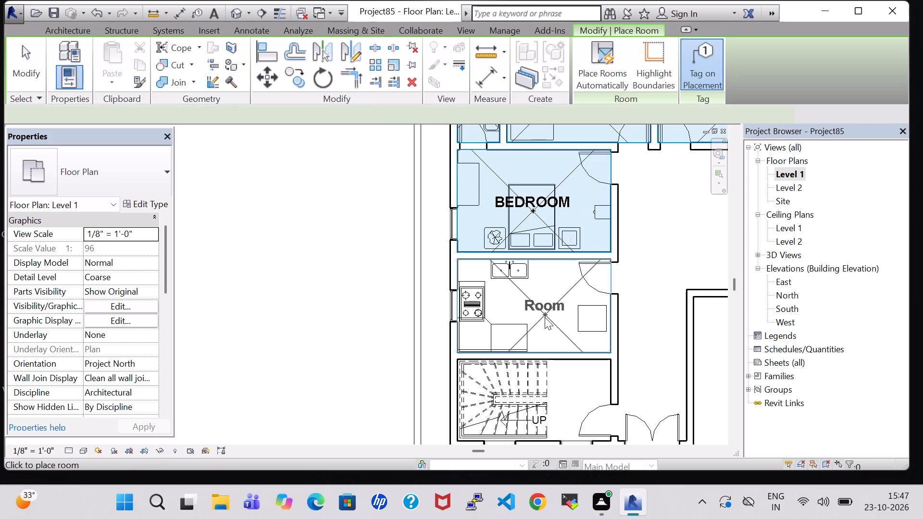
left_click(531, 313)
key("Escape")
key("Escape")
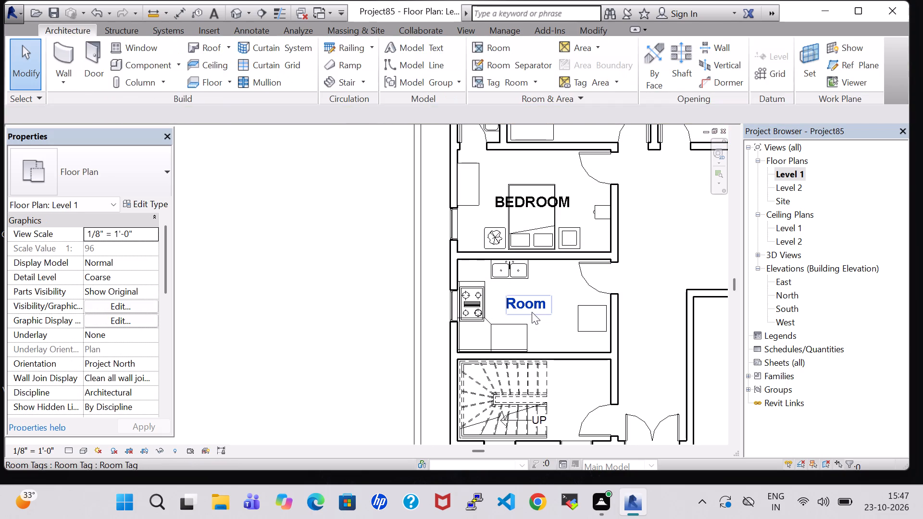
Rename the new room tag between the bedroom and the stair as KITCHEN.
double_click(532, 312)
key("BackSpace")
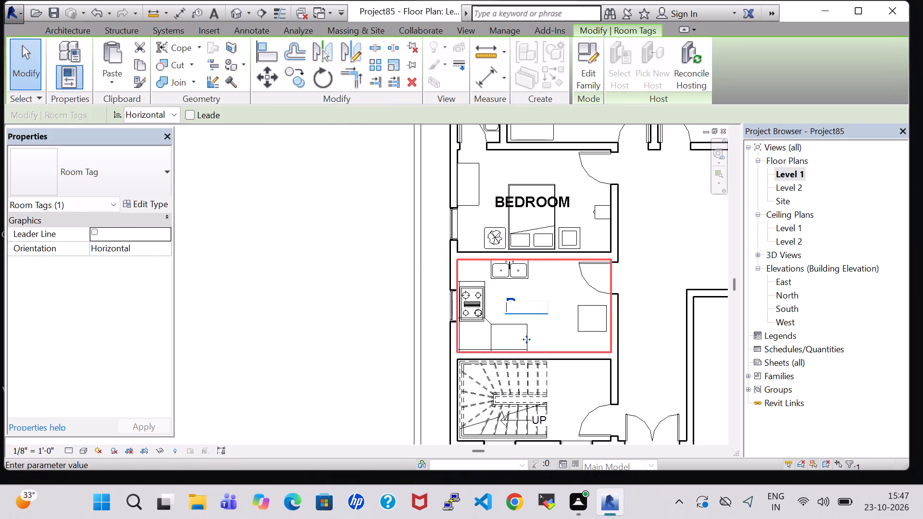
type("KITCHEN")
key("Return")
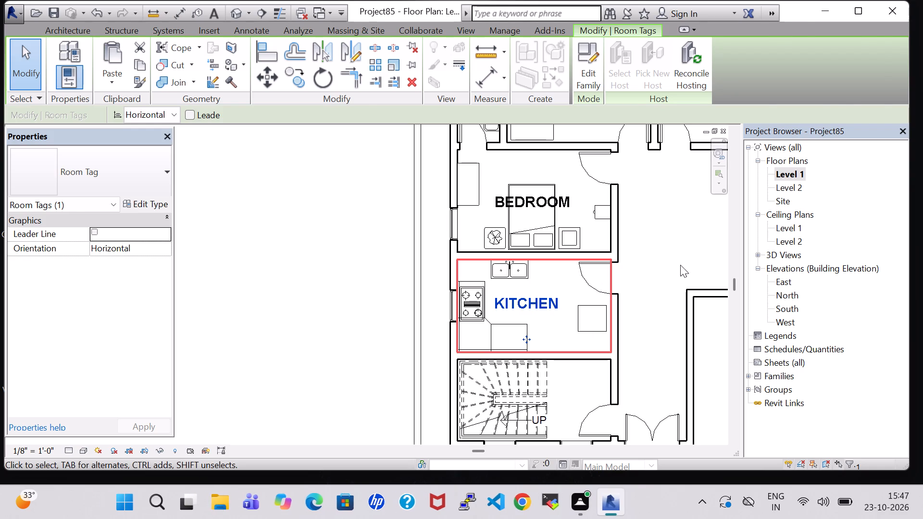
left_click(676, 251)
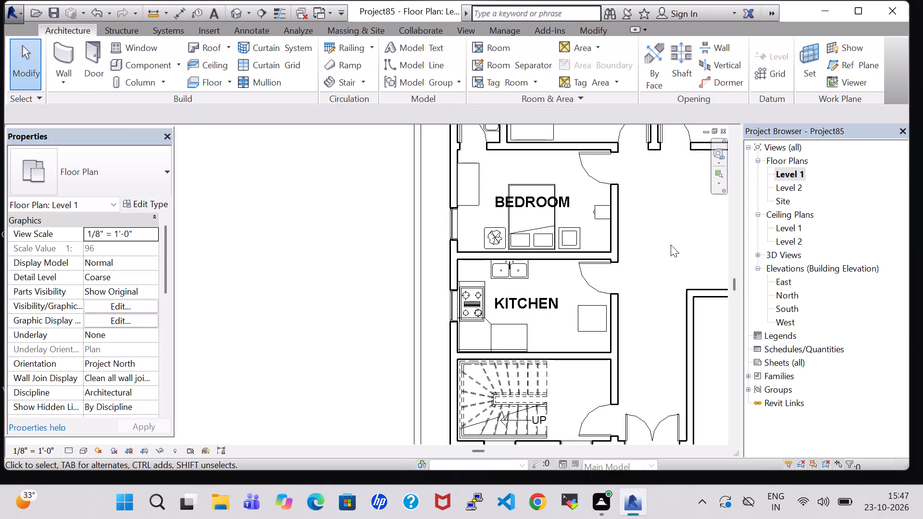
Set the Panel1 Length of the kitchen counter's Work Station Cubicle type to 4' 5".
scroll(671, 249, "down", 2)
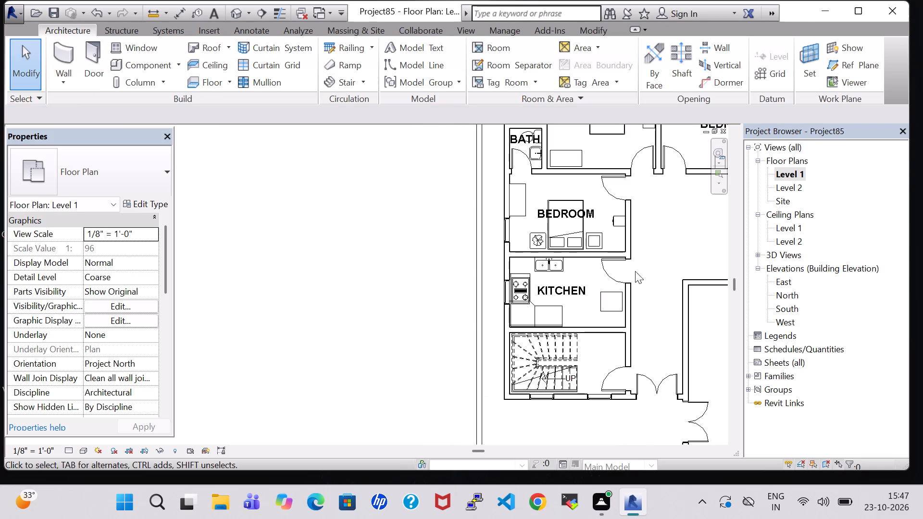
left_click(560, 317)
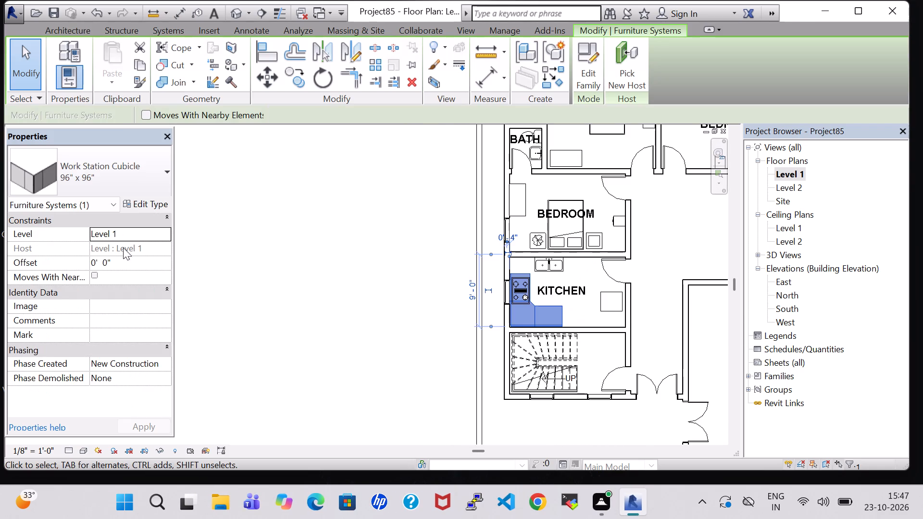
left_click(147, 210)
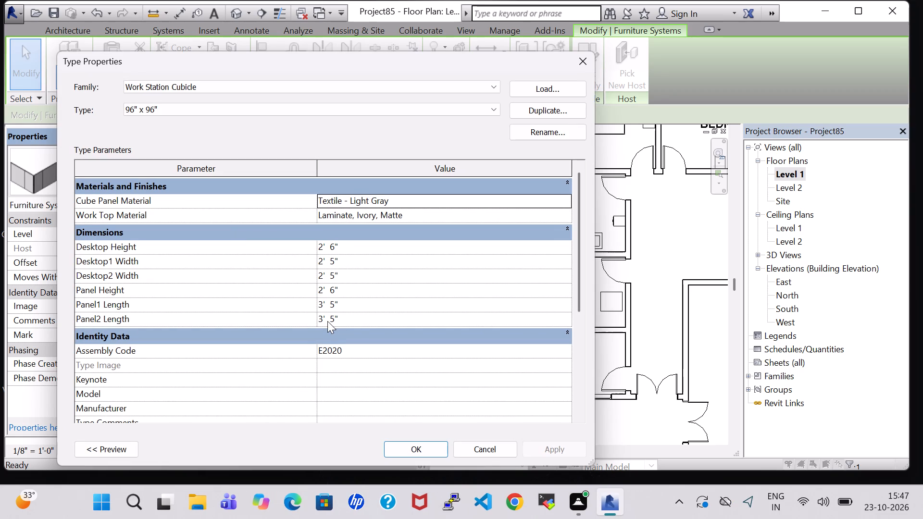
left_click(326, 322)
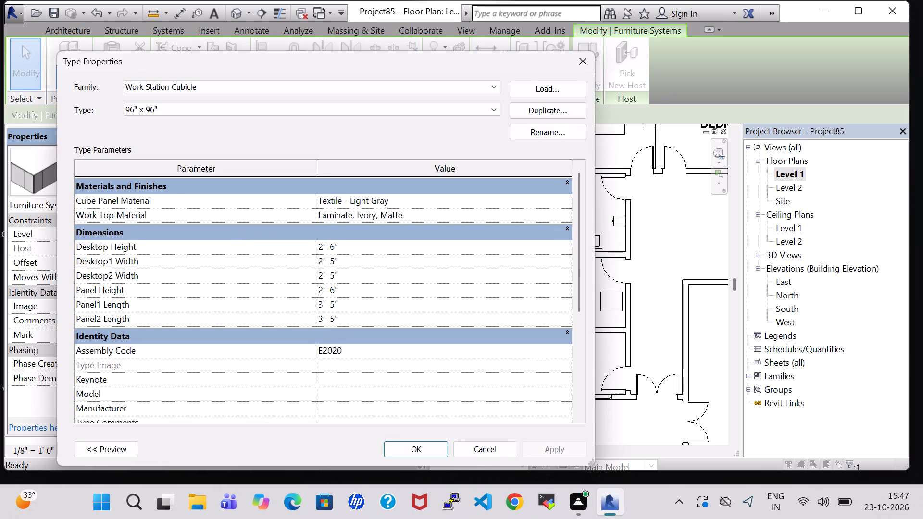
left_click(324, 304)
key("BackSpace")
key("4")
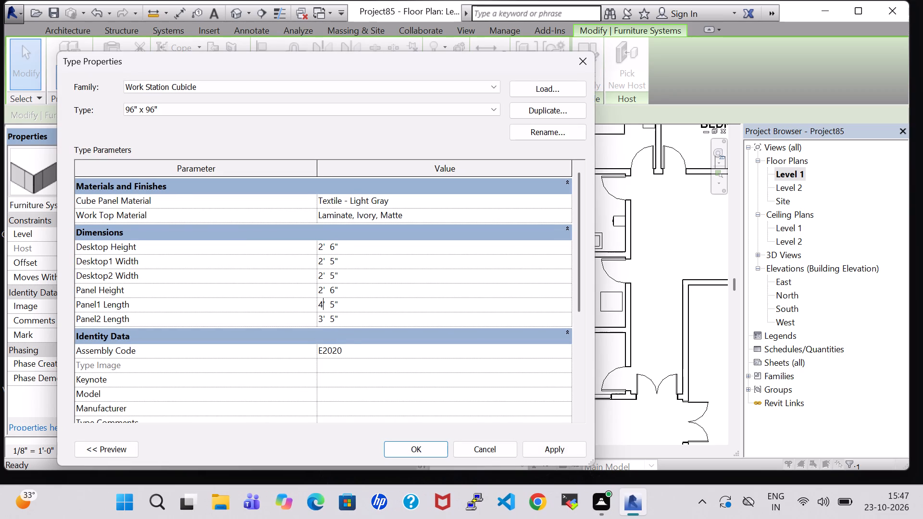
left_click(408, 448)
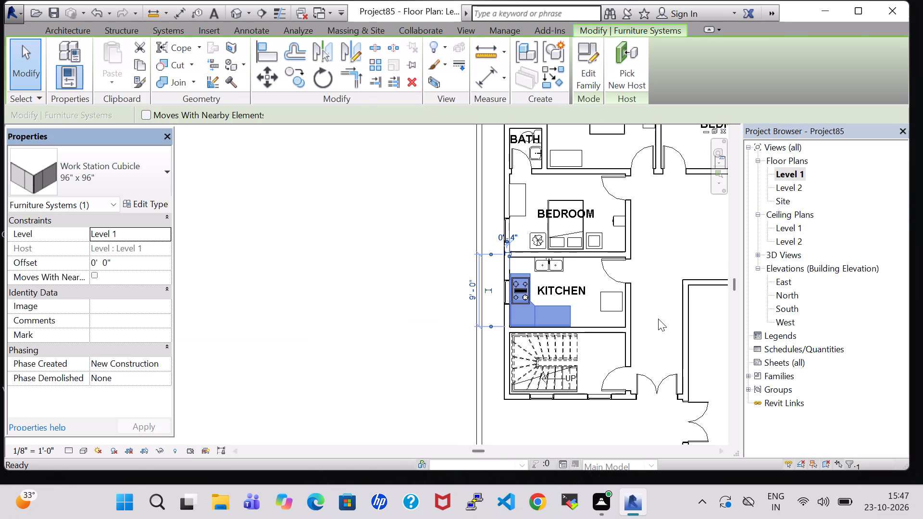
left_click(671, 233)
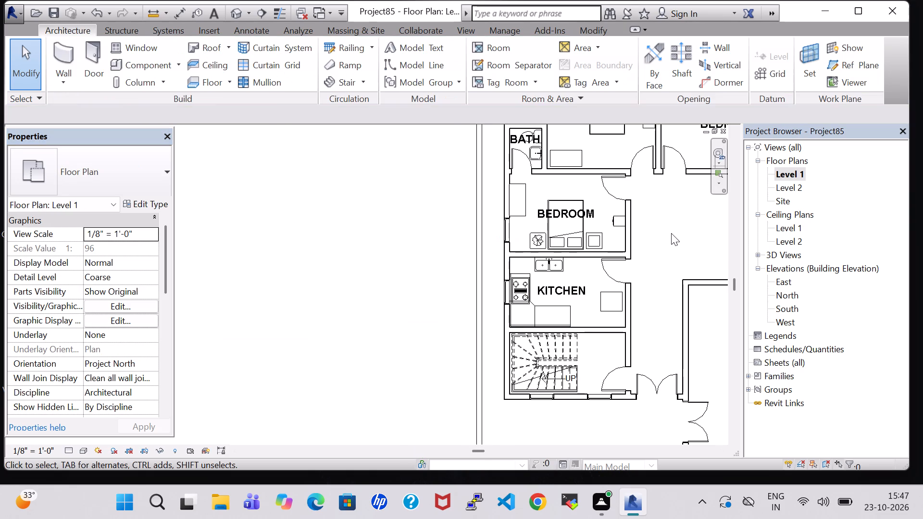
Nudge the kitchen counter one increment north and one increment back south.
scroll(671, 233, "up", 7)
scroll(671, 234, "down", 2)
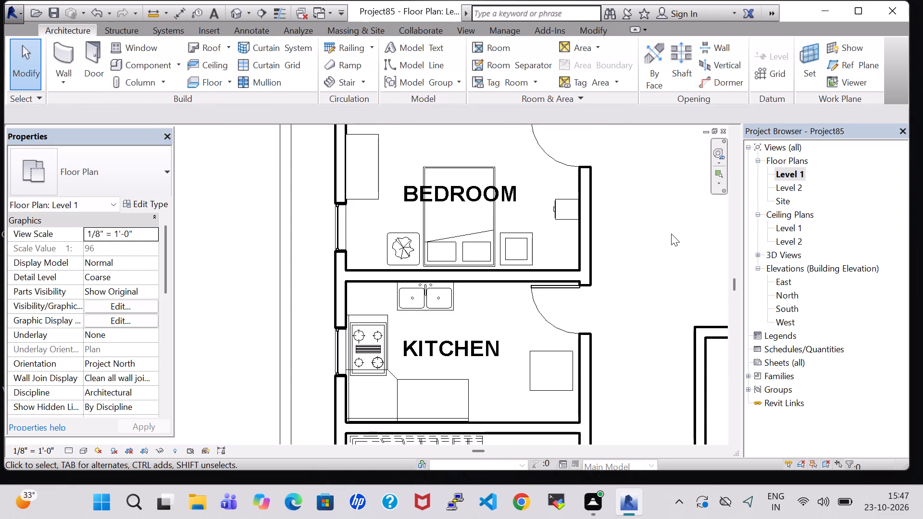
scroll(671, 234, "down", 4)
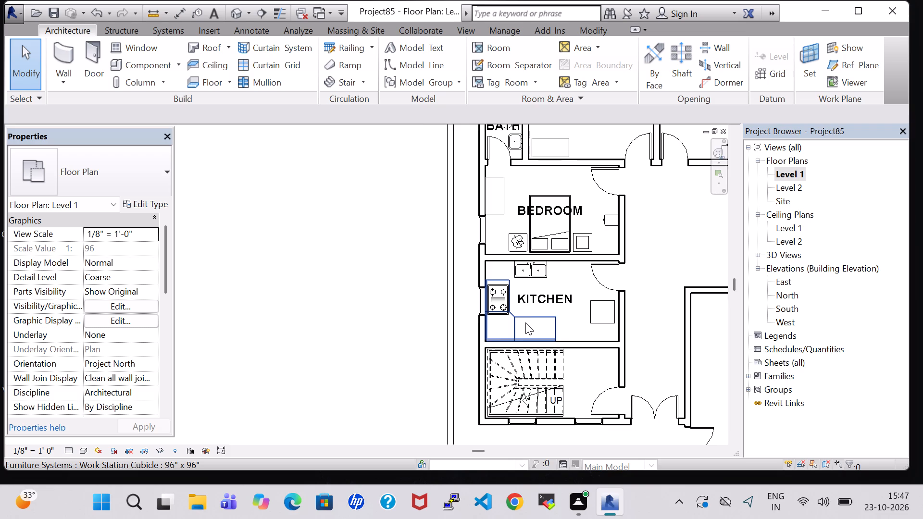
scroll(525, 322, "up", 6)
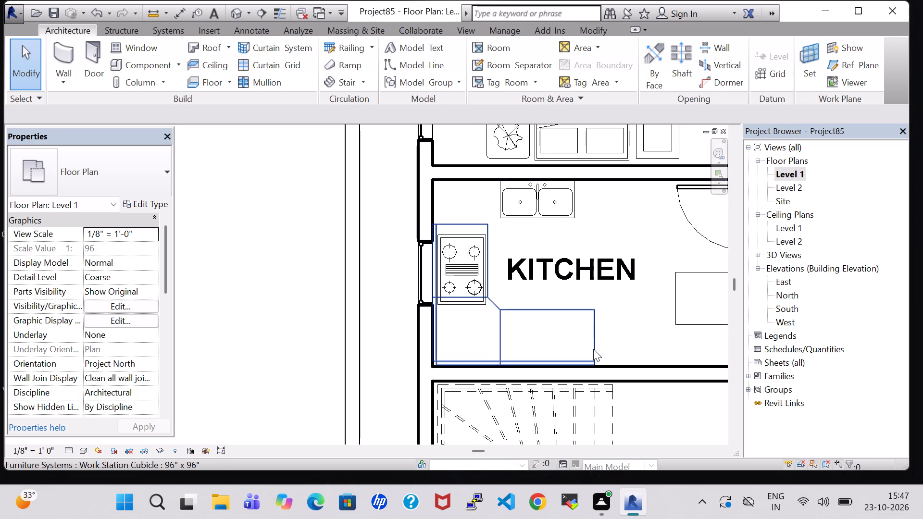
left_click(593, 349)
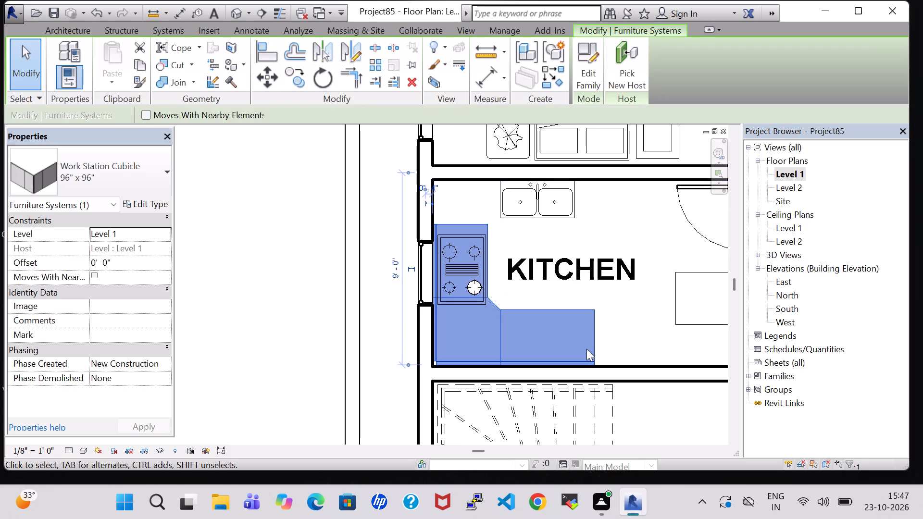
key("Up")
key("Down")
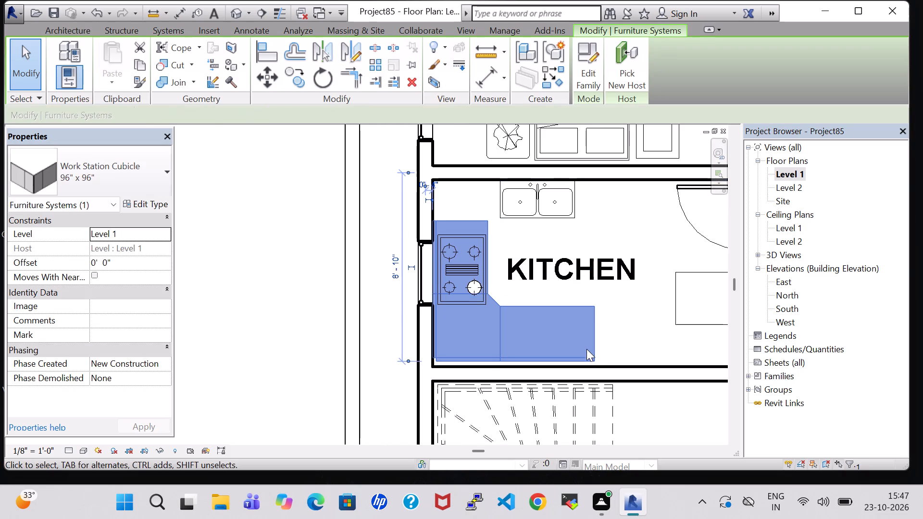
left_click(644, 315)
Place a Single-Flush 30" x 80" door in the kitchen's west wall north of the window, hinged at its north end and opening inward.
scroll(644, 318, "down", 5)
middle_click_drag(644, 320, 522, 317)
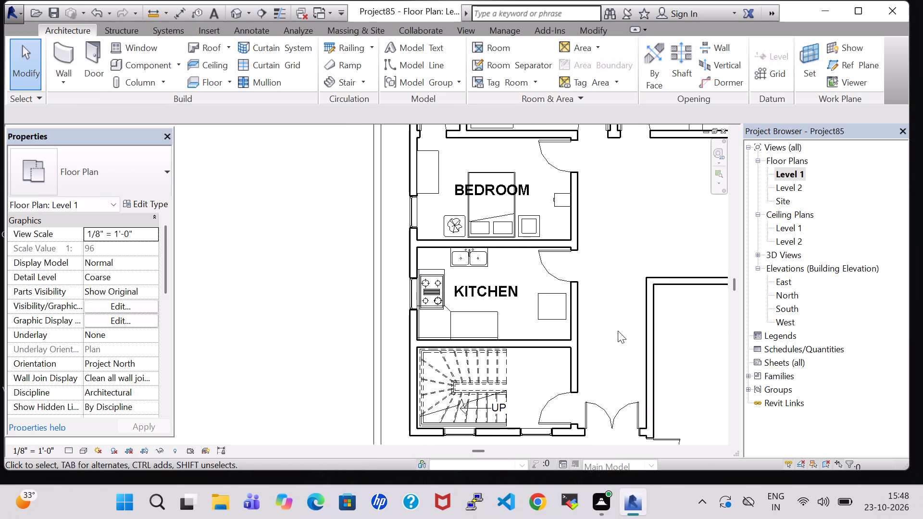
scroll(618, 332, "down", 1)
scroll(618, 332, "up", 4)
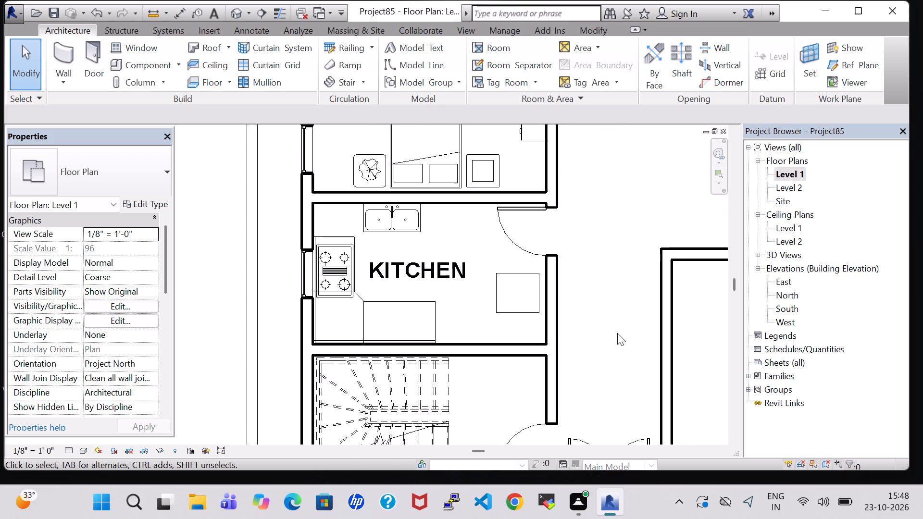
scroll(619, 338, "up", 2)
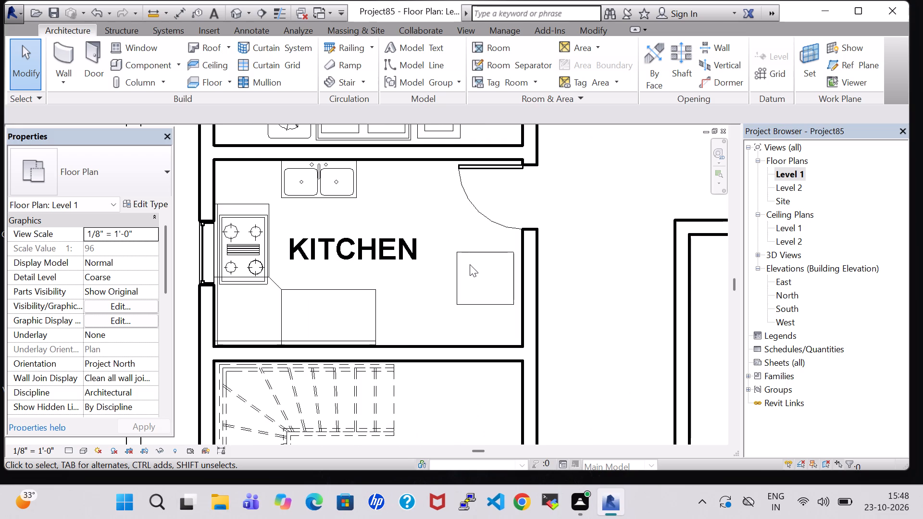
scroll(470, 265, "down", 5)
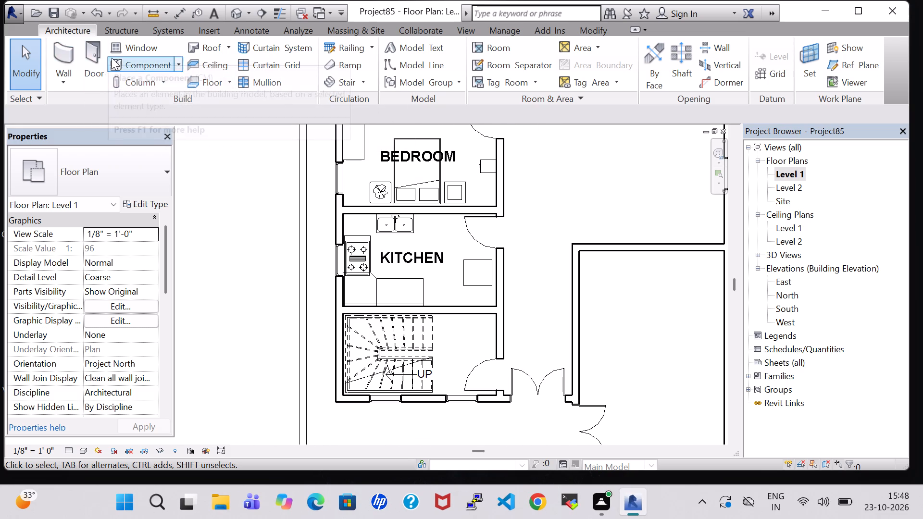
left_click(112, 58)
left_click(79, 35)
left_click(89, 50)
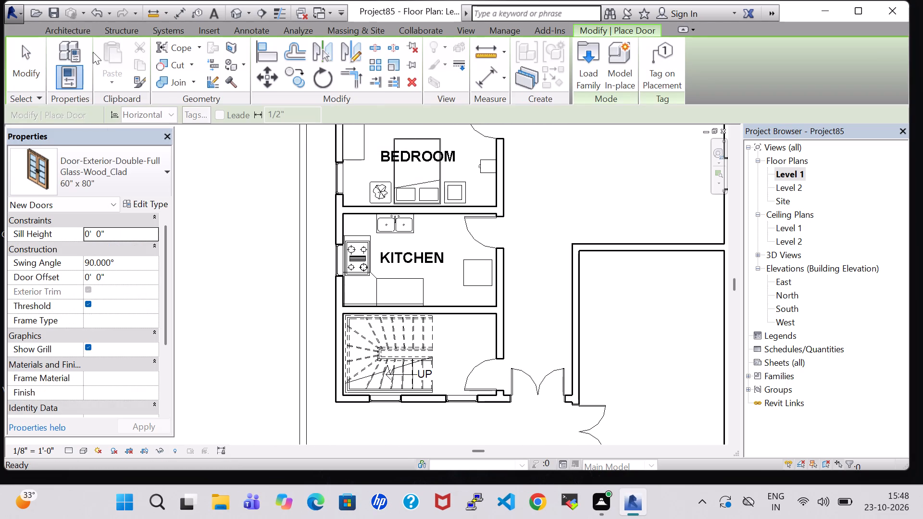
left_click(123, 171)
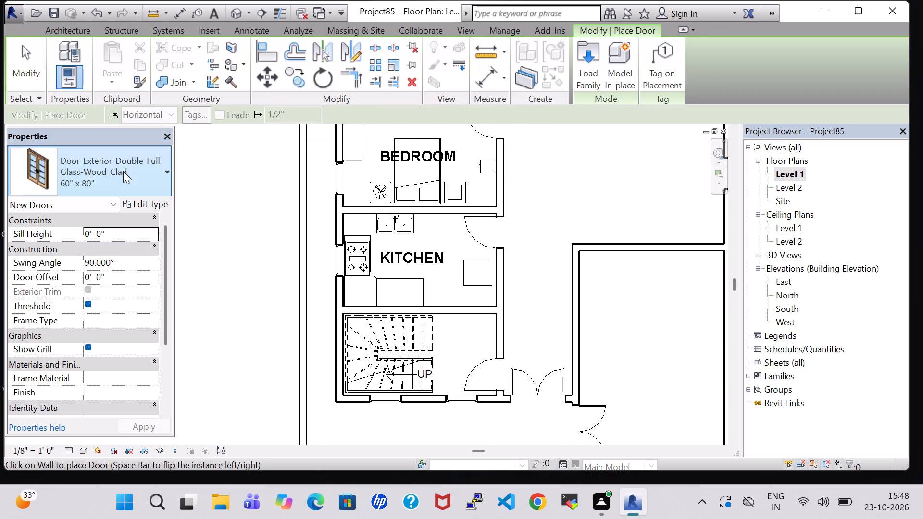
left_click(121, 334)
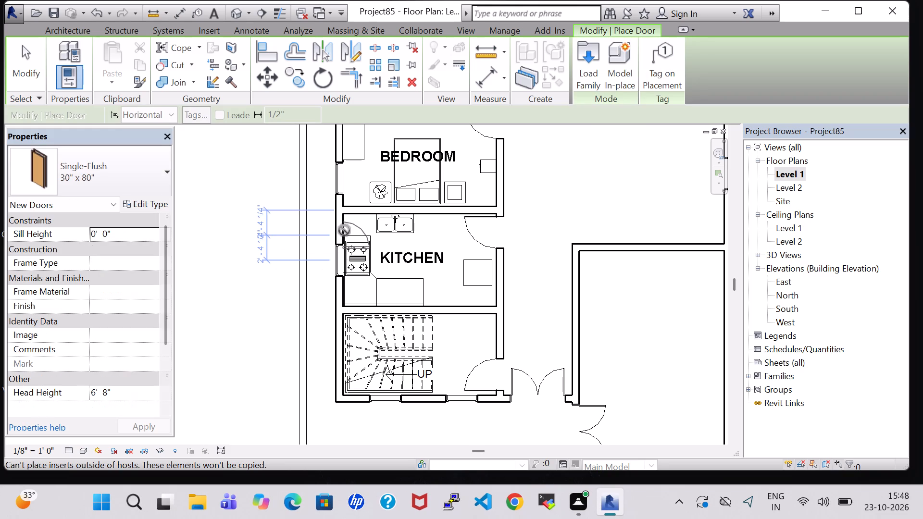
scroll(344, 229, "up", 8)
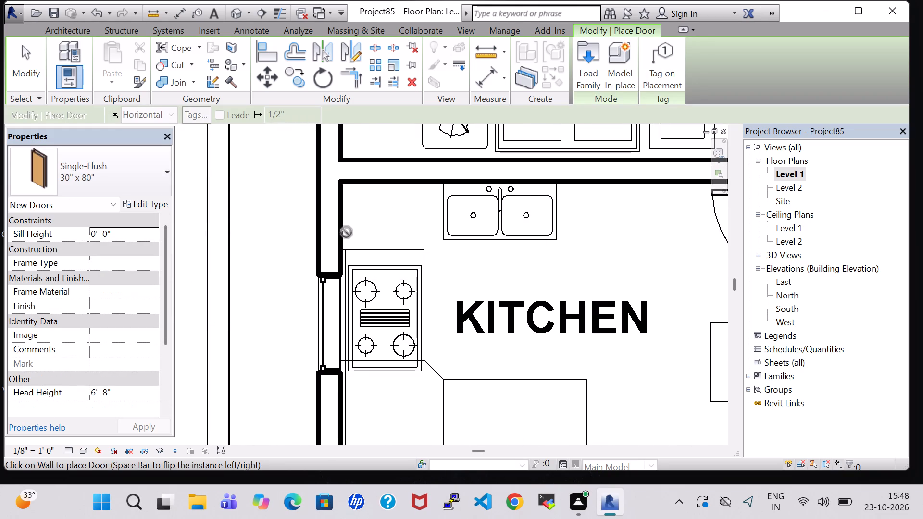
key("space")
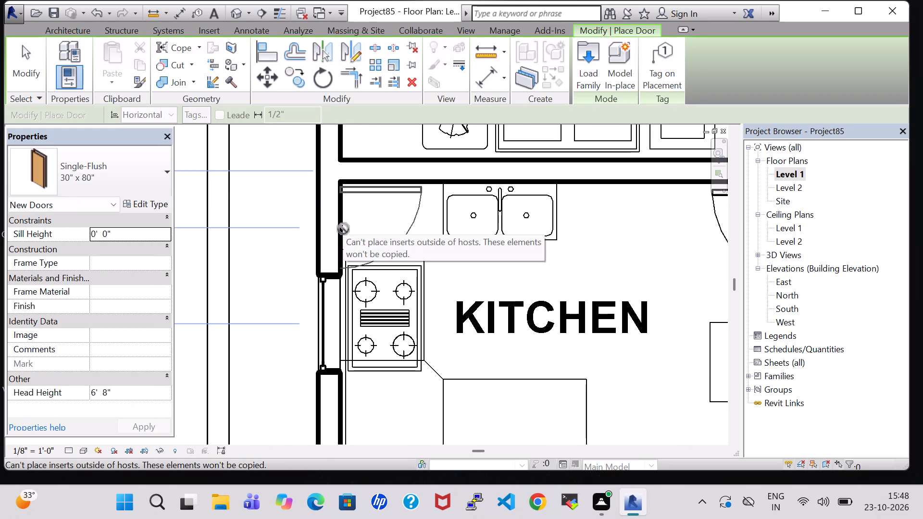
left_click(343, 229)
key("Escape")
key("Escape")
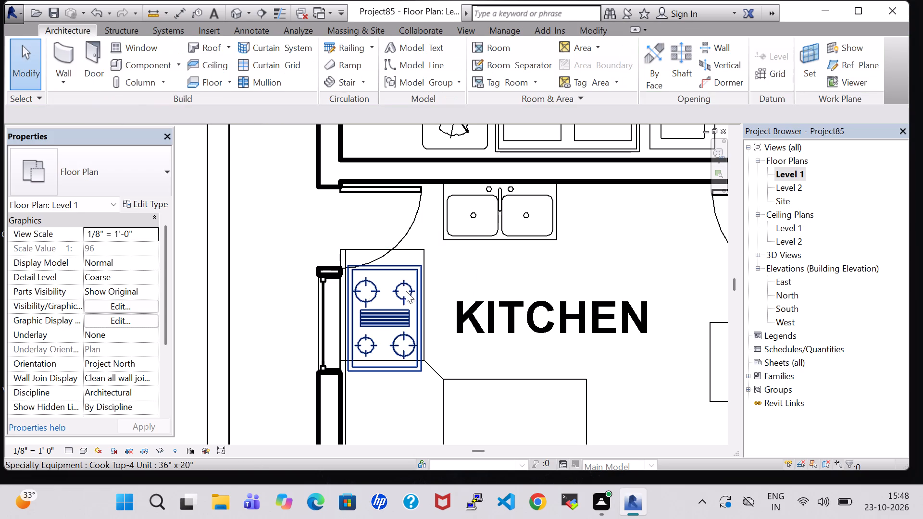
Set the Panel2 Length of the kitchen counter's Work Station Cubicle type to 2' 5".
scroll(442, 295, "down", 2)
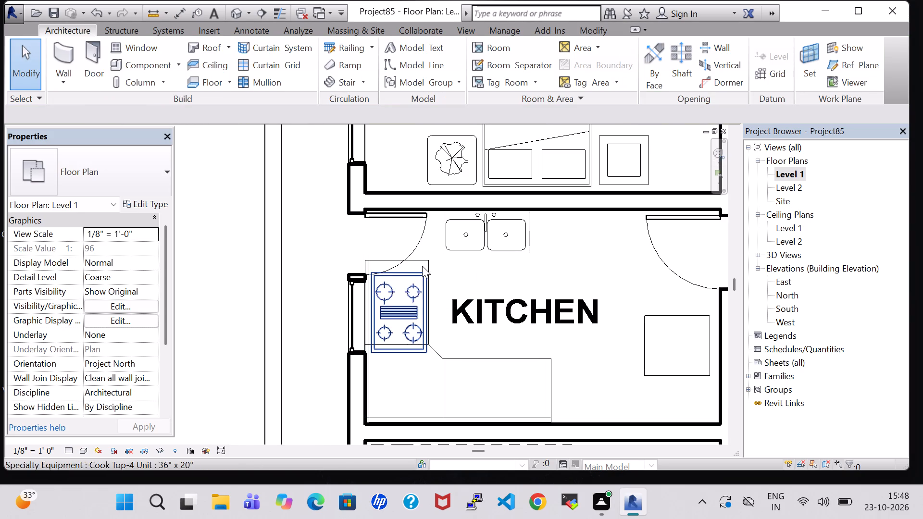
left_click(441, 361)
left_click(147, 204)
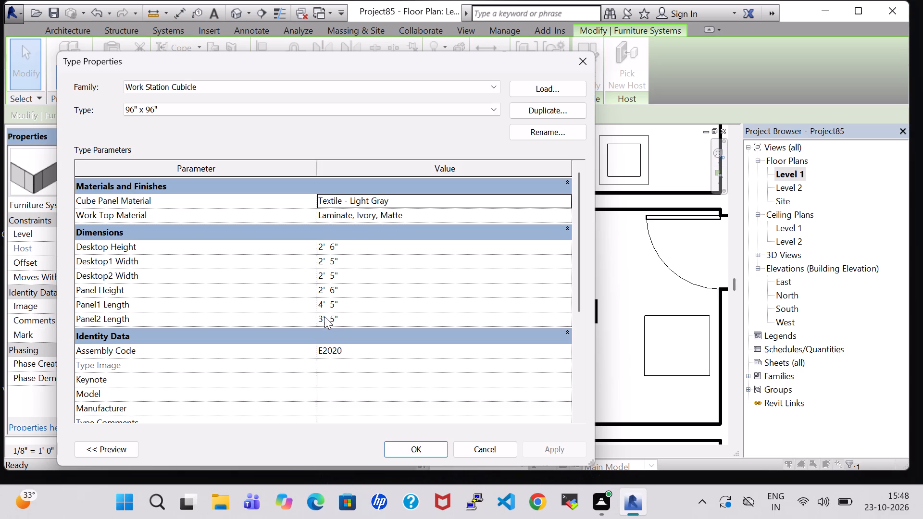
left_click(324, 322)
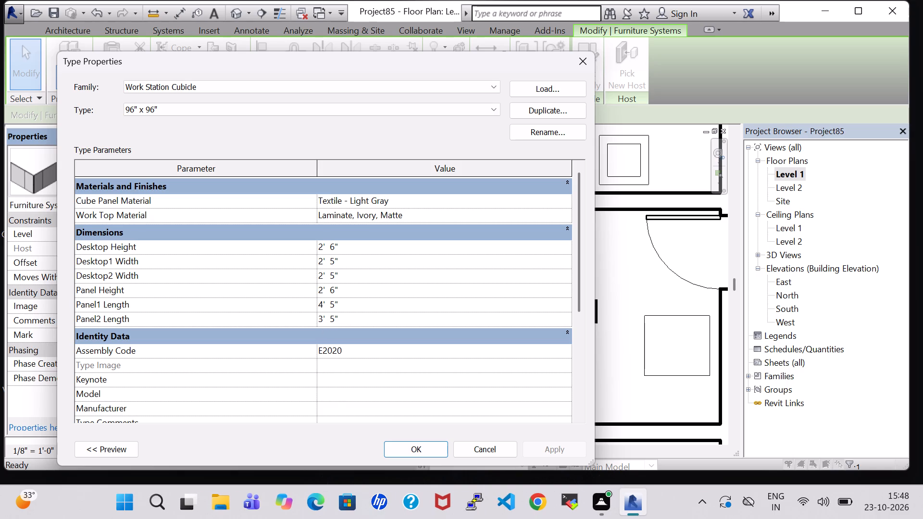
key("BackSpace")
key("2")
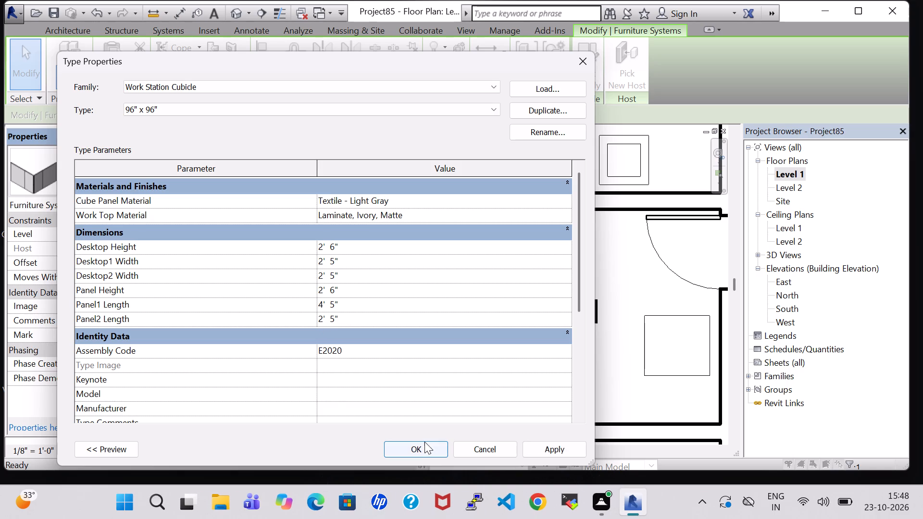
left_click(424, 443)
left_click(553, 339)
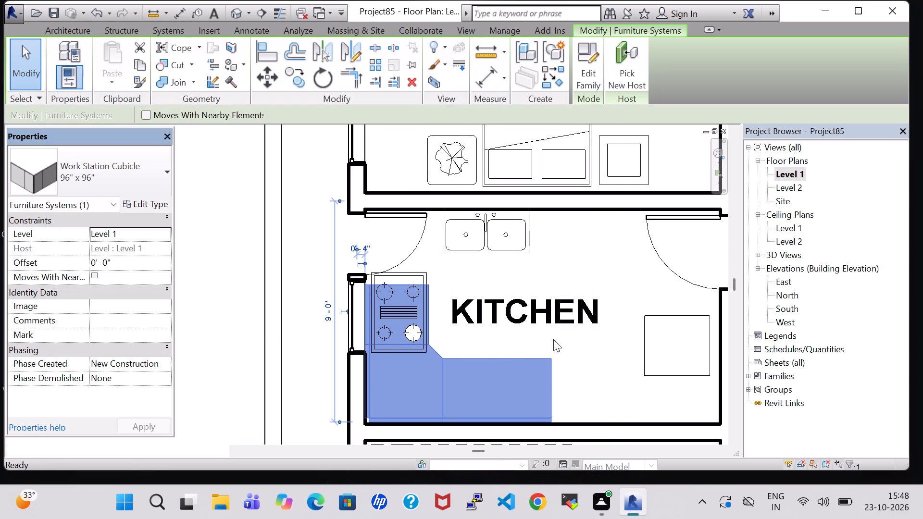
left_click(454, 275)
left_click(410, 273)
left_click(553, 280)
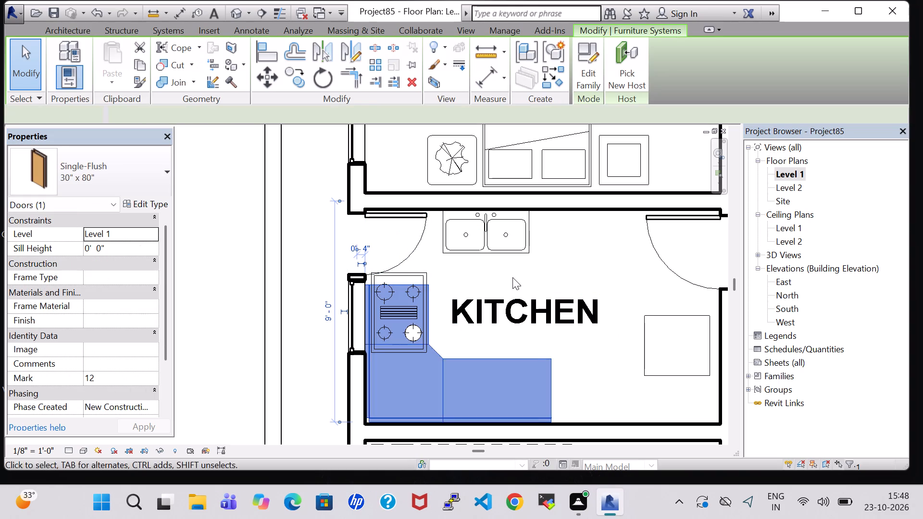
key("Escape")
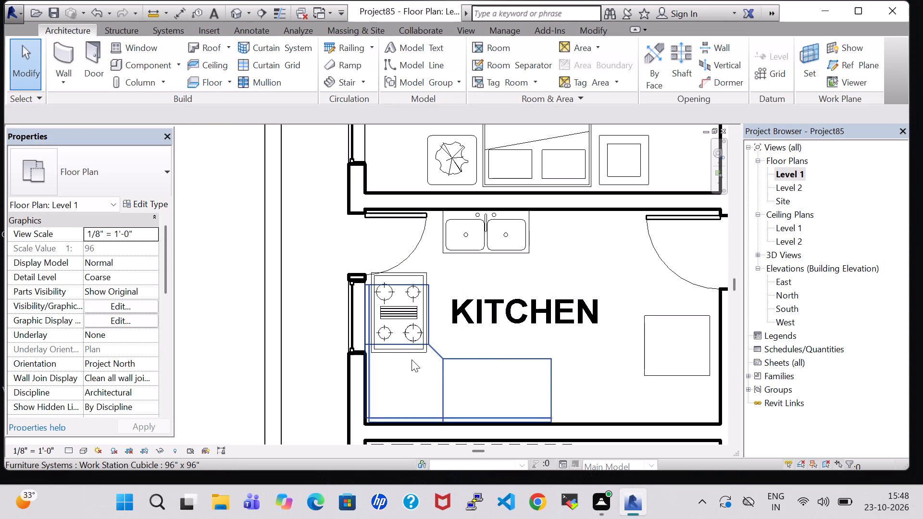
Nudge the cooktop south along the kitchen's west counter to about 5' 3 1/2" from the north wall's centreline.
left_click(412, 355)
key("Down")
key("Down")
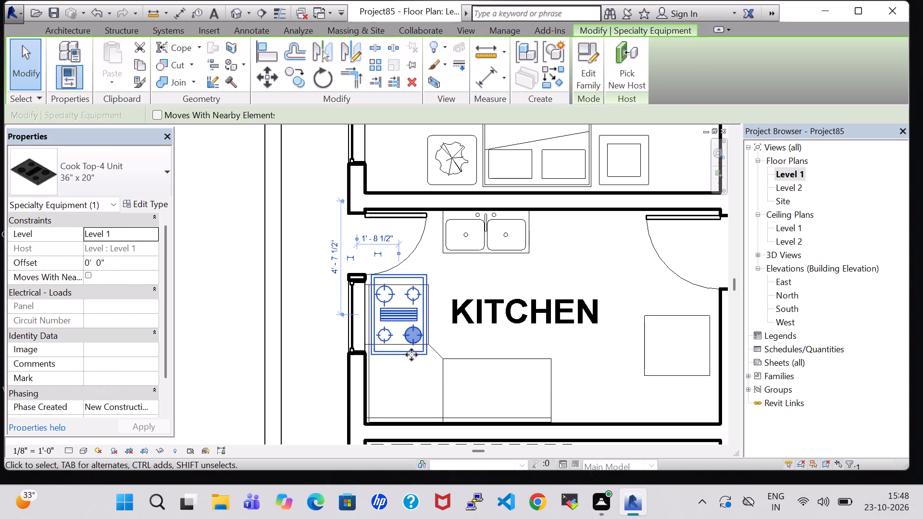
key("Down")
key("Down")
key("Down")
key("Down")
key("Down")
key("Down")
key("Down")
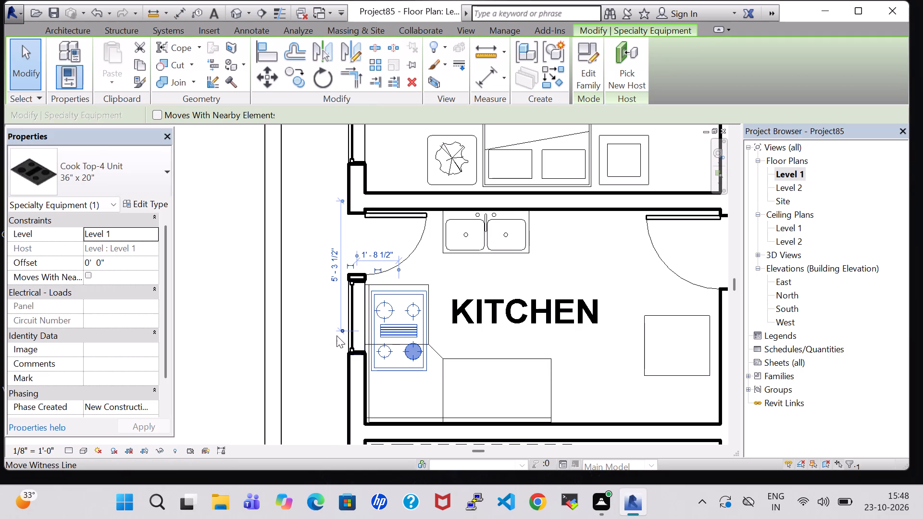
Nudge the casement window in the kitchen's west wall south, away from the door, so it sits behind the cooktop.
left_click(360, 330)
key("Down")
key("Down")
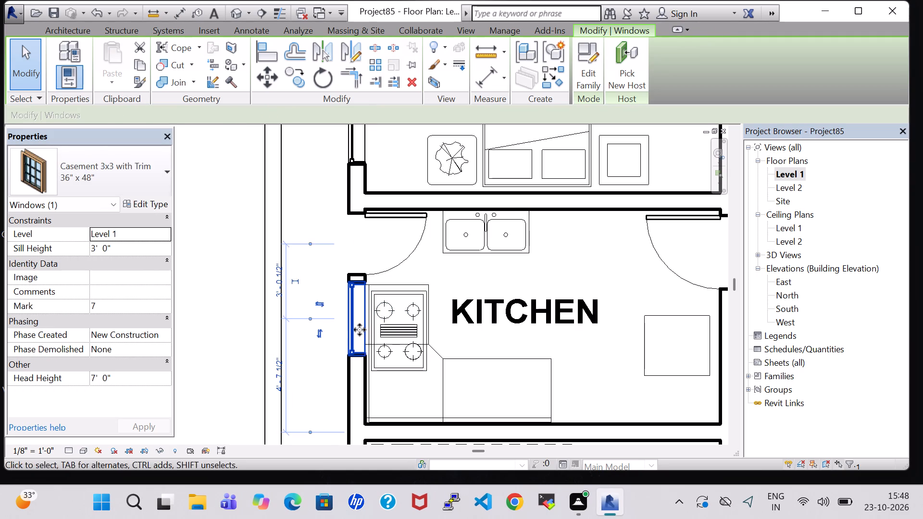
key("Down")
key("Down")
key("Down")
key("Down")
key("Down")
key("Down")
key("Down")
key("Down")
key("Down")
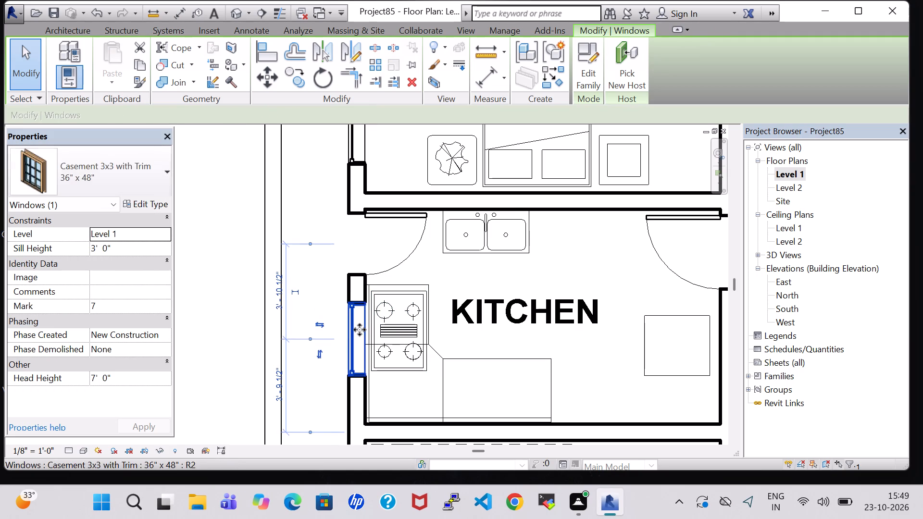
key("Down")
key("Down")
key("Up")
key("Up")
key("Up")
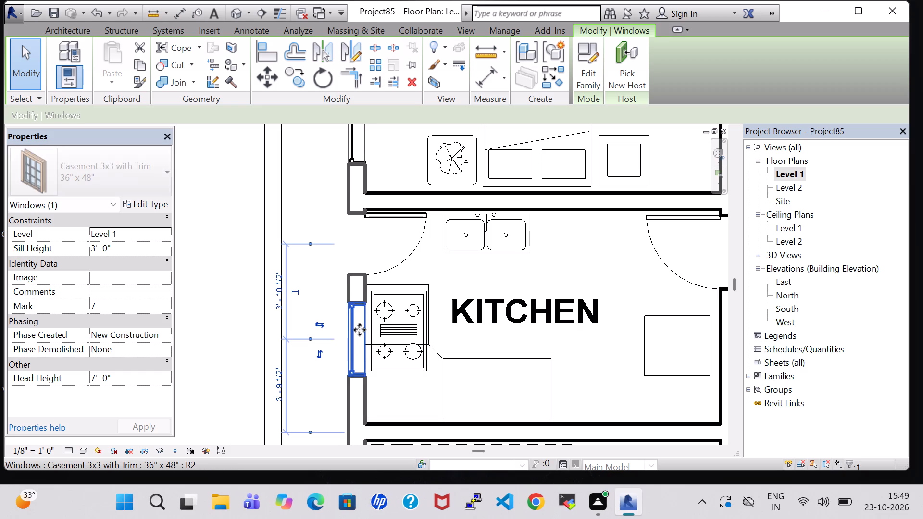
Nudge the cooktop slightly farther south to about 5' 5 1/2" from the north wall's centreline, lining it up with the window.
left_click(394, 343)
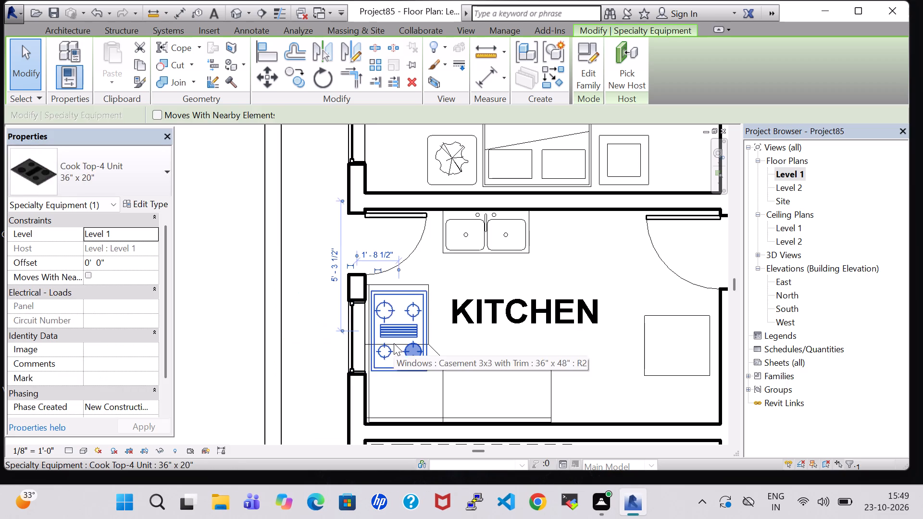
key("Down")
key("Down")
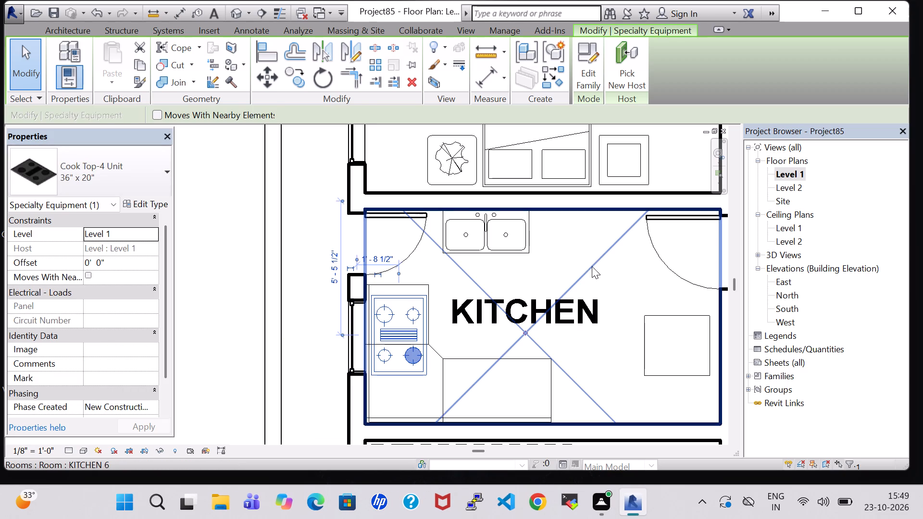
left_click(614, 280)
Examine the kitchen counter, cooktop, sink and adjoining bedroom furniture from several angles in the 3D view.
scroll(614, 280, "down", 4)
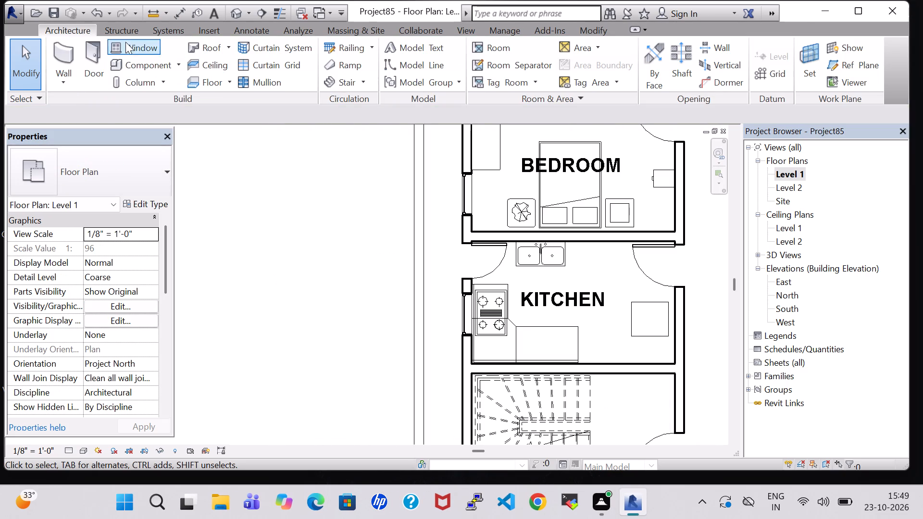
left_click(237, 13)
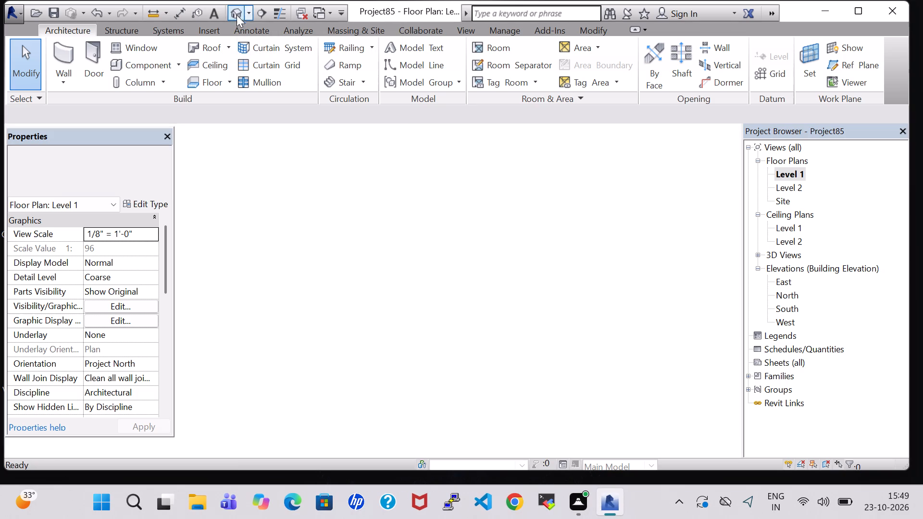
scroll(337, 300, "down", 3)
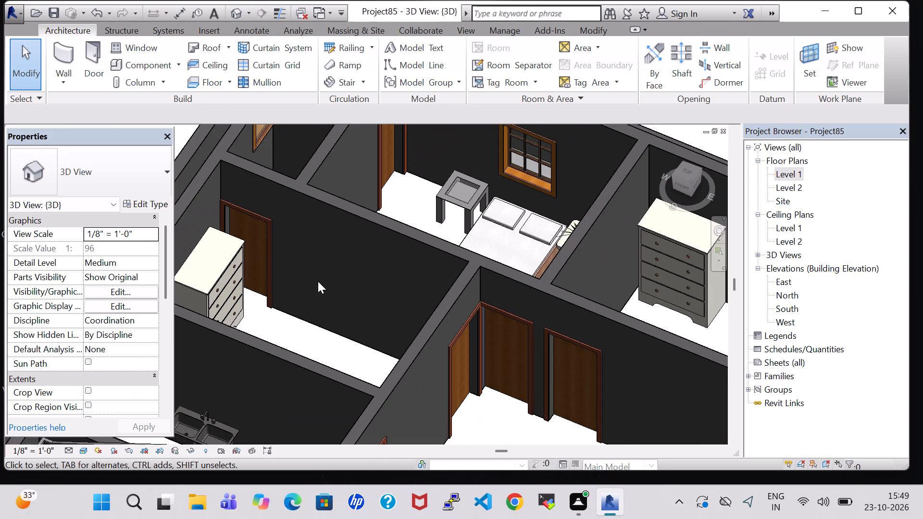
scroll(318, 281, "down", 3)
middle_click_drag(319, 301, 317, 312, "shift")
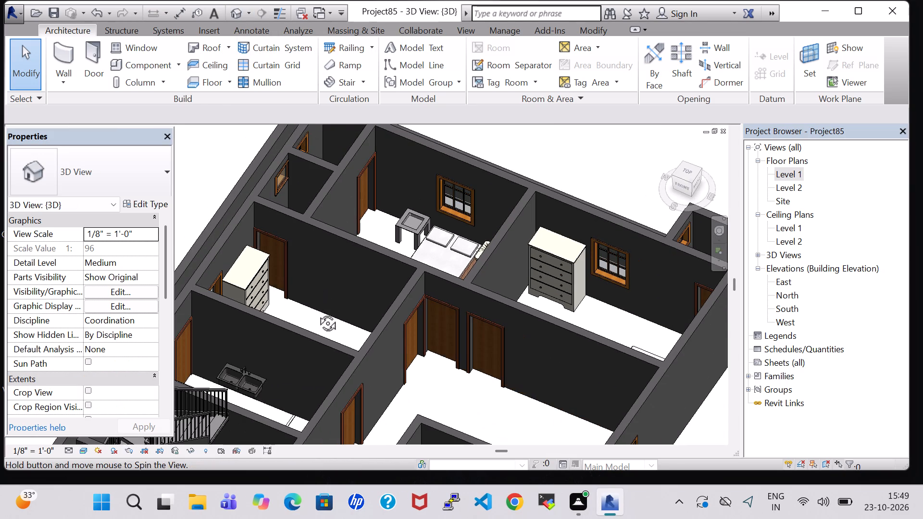
middle_click_drag(317, 312, 284, 393, "shift")
scroll(280, 384, "up", 4)
middle_click_drag(258, 373, 272, 360, "shift")
middle_click_drag(269, 358, 215, 301)
middle_click_drag(216, 297, 200, 270)
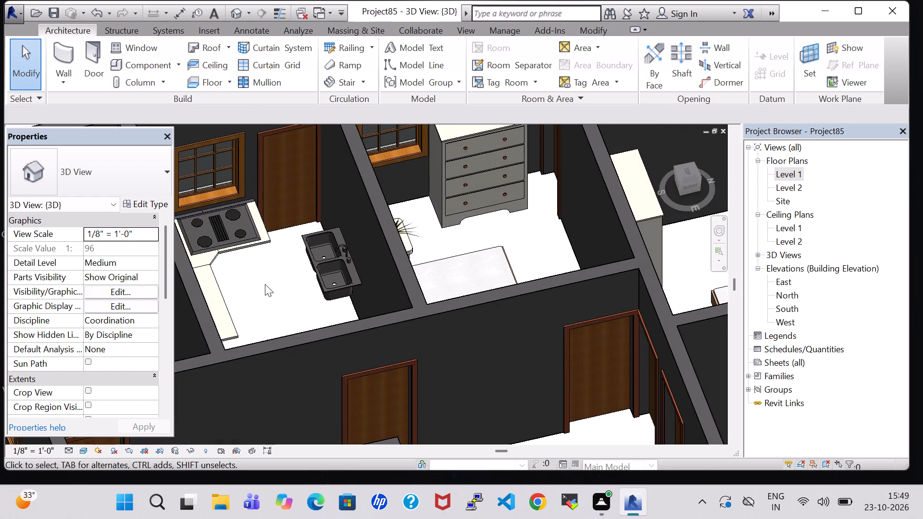
middle_click_drag(266, 284, 246, 294)
middle_click_drag(286, 281, 248, 308, "shift")
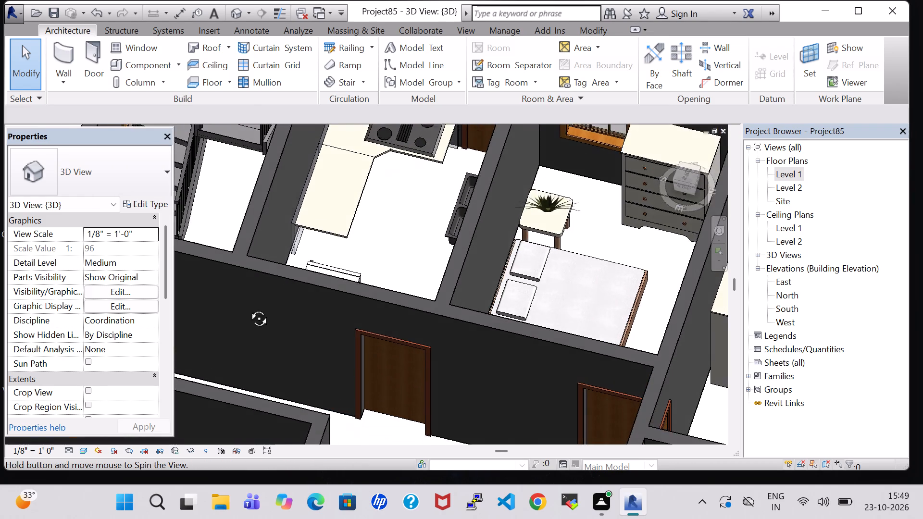
middle_click_drag(248, 308, 251, 336, "shift")
Return to the Level 1 floor plan and load the Sofa-Corbu family from the Furniture Seating library for placement.
double_click(791, 175)
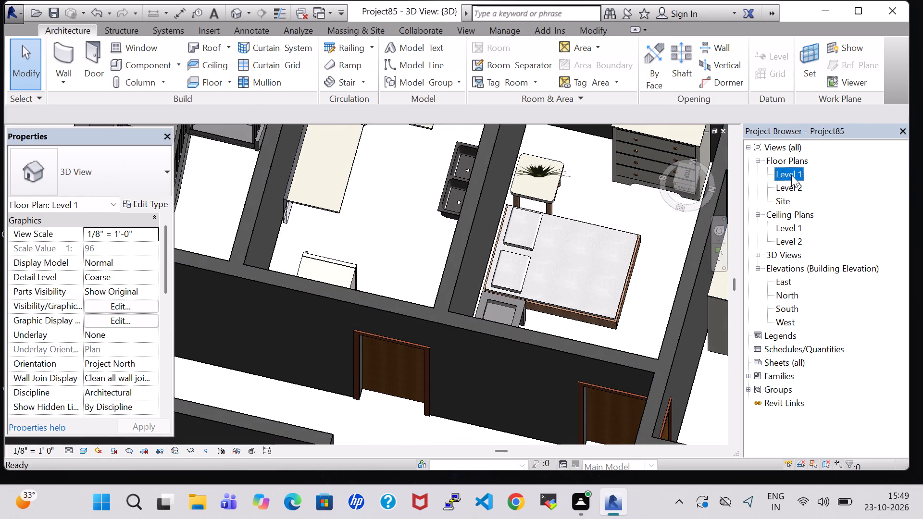
scroll(342, 264, "down", 4)
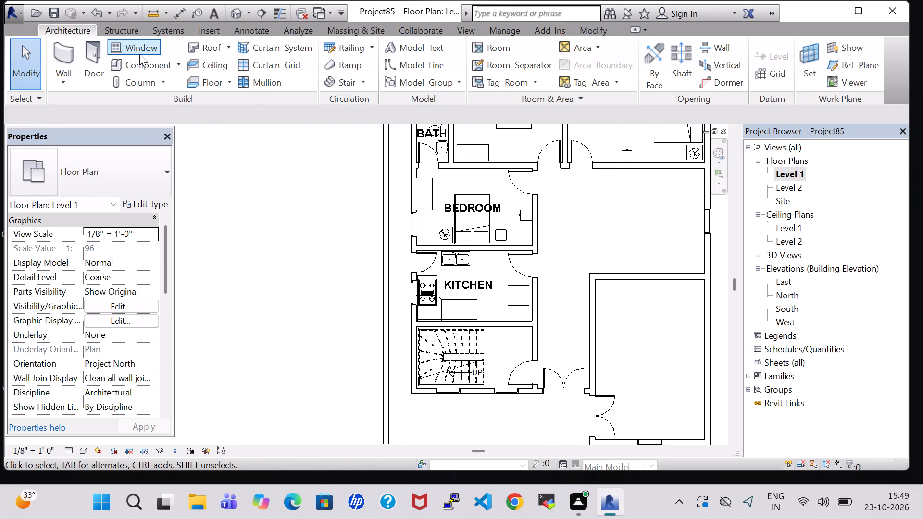
middle_click_drag(571, 312, 501, 334)
scroll(472, 329, "down", 1)
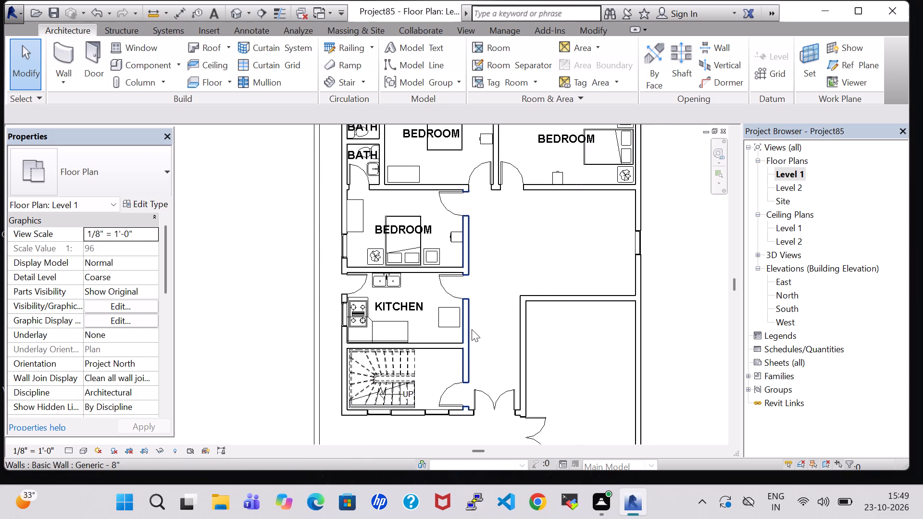
middle_click_drag(490, 324, 461, 316)
left_click(137, 62)
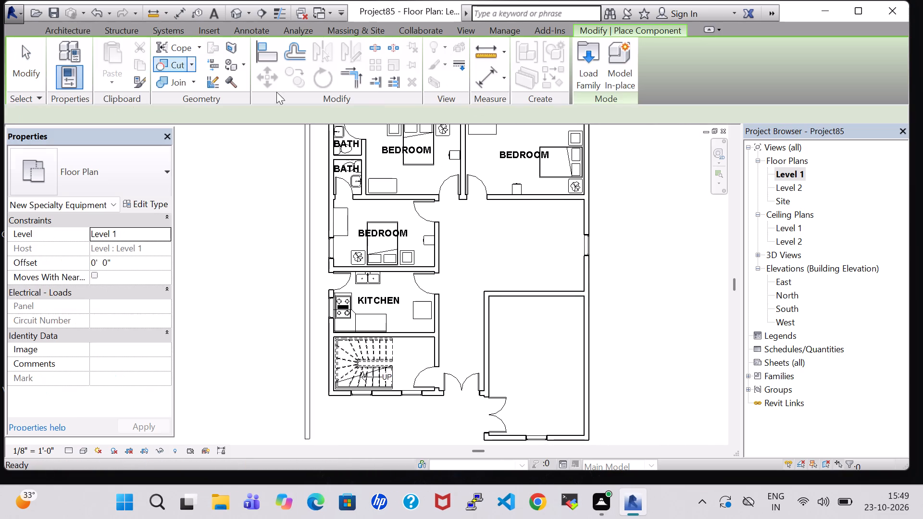
left_click(589, 65)
double_click(533, 318)
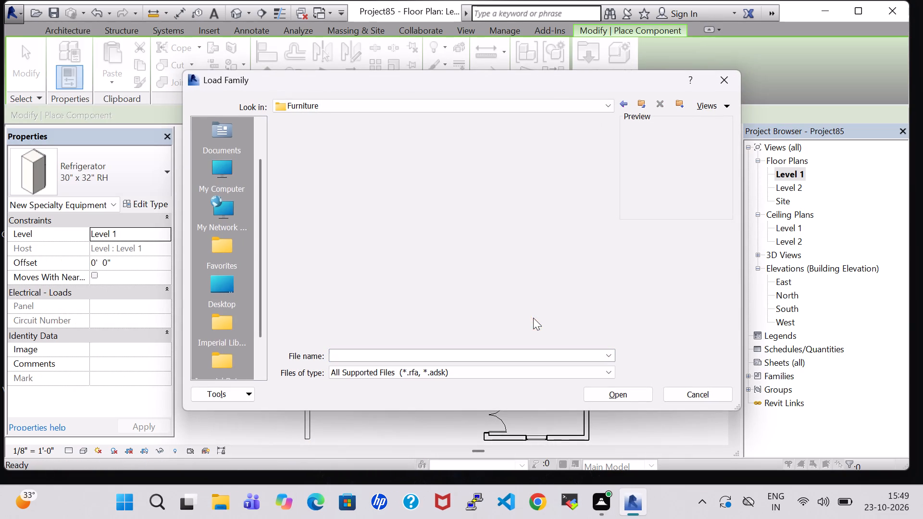
double_click(365, 159)
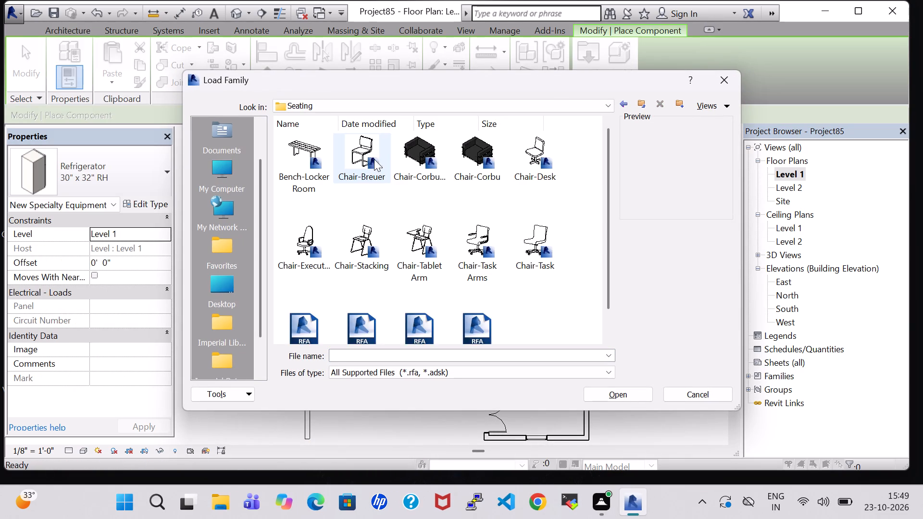
left_click(422, 321)
left_click(614, 395)
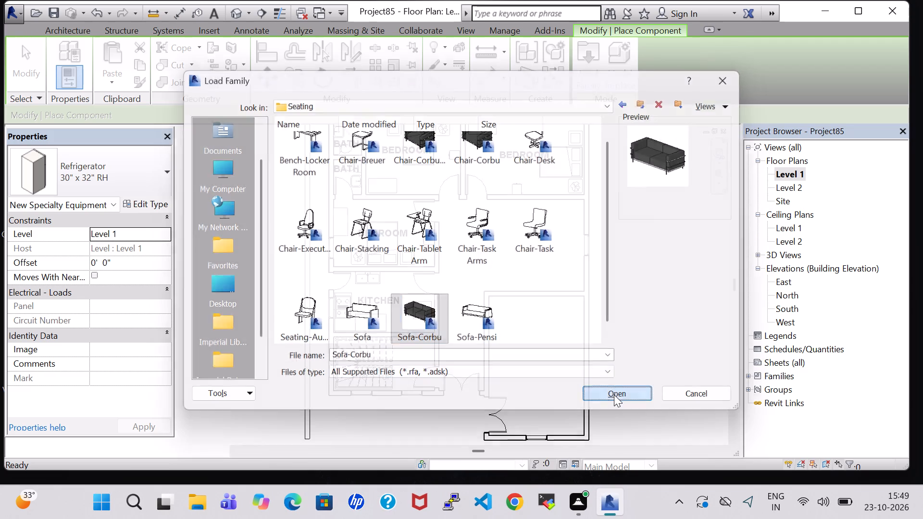
Place a Sofa-Corbu along the living area's north wall, about 1' 2 1/2" from it and 5' 5" from the east wall.
scroll(557, 255, "up", 1)
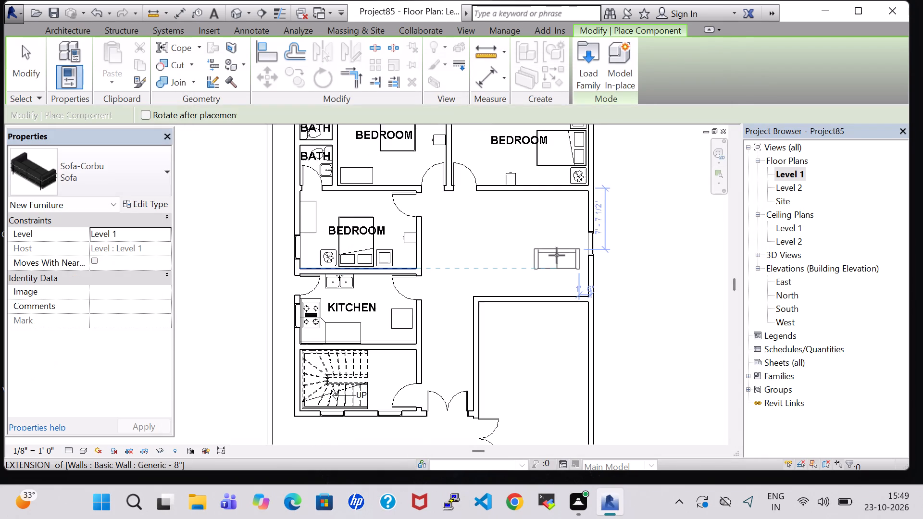
scroll(557, 255, "up", 2)
left_click(516, 187)
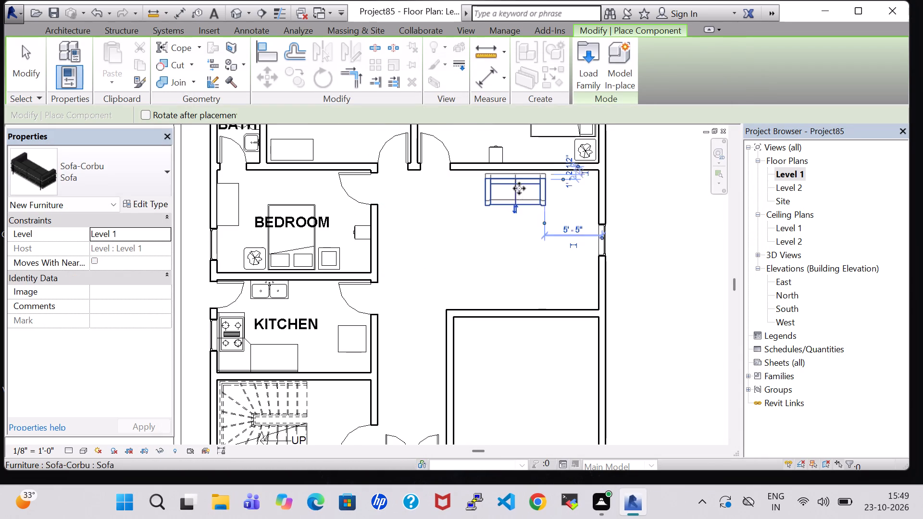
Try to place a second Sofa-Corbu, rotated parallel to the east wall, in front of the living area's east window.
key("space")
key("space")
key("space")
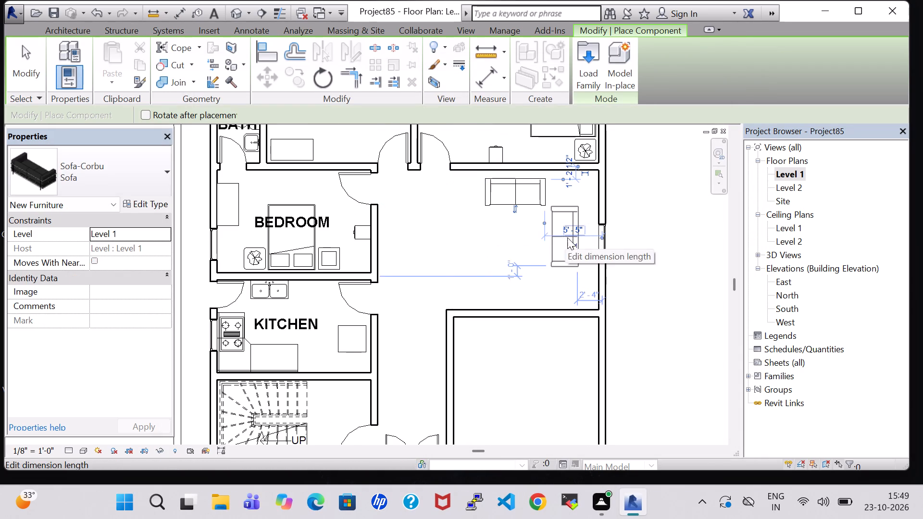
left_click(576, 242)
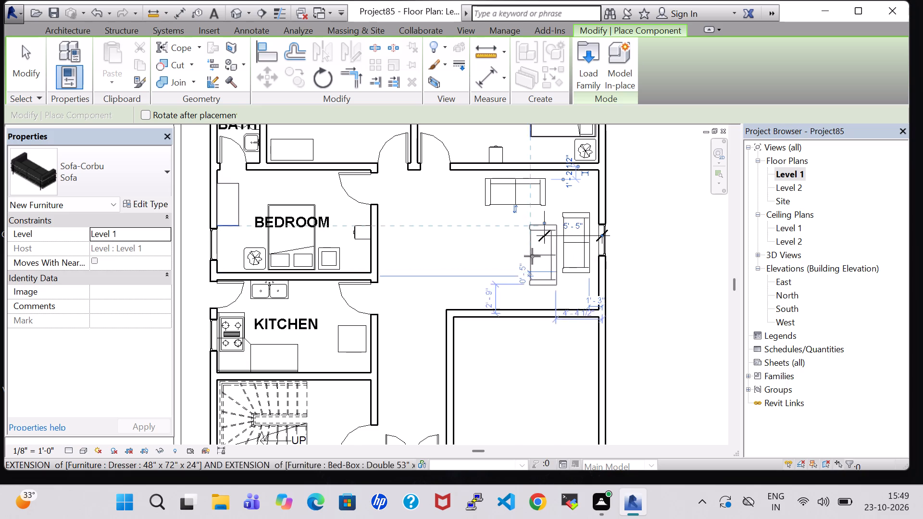
Place a Sofa-Corbu opposite the north sofa, facing north, about 1' 5 1/2" from the living area's south wall.
key("space")
key("space")
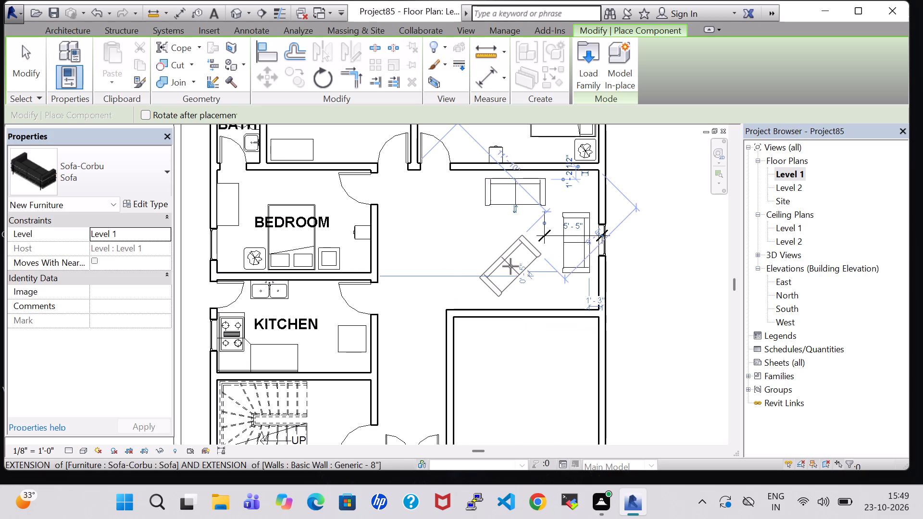
key("space")
key("space")
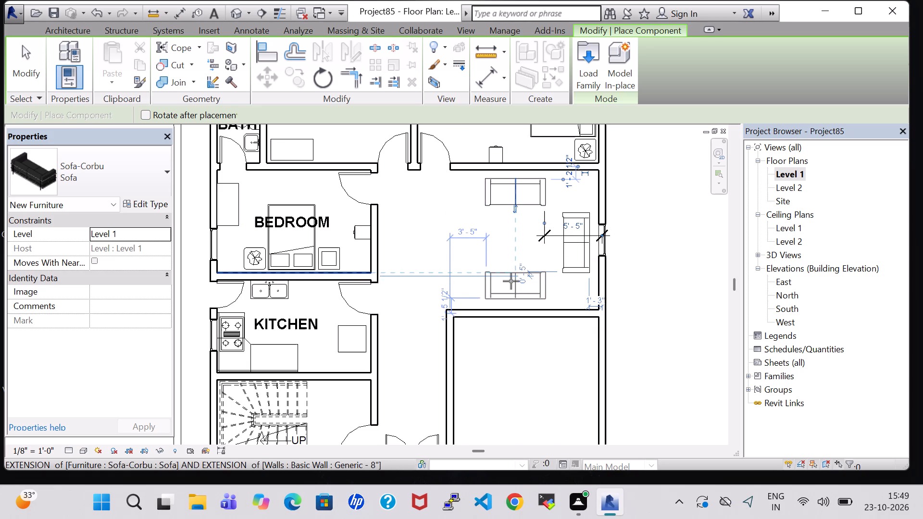
left_click(511, 281)
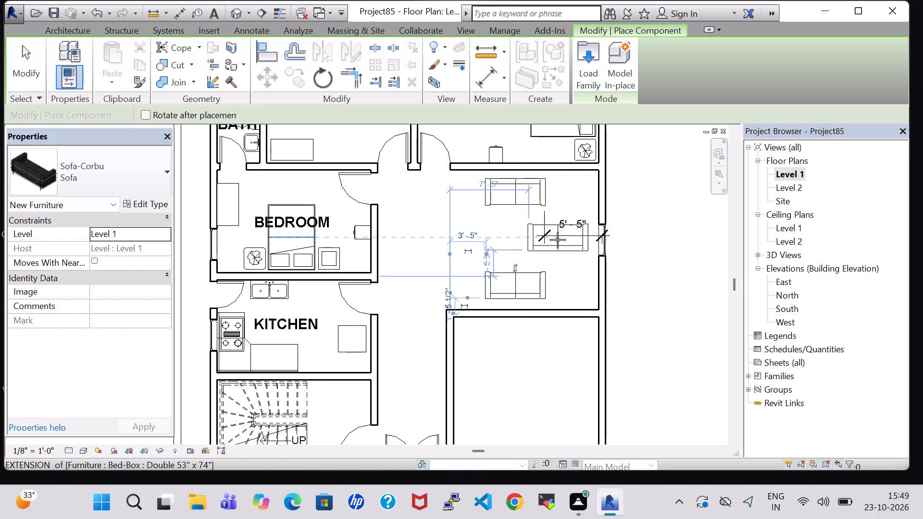
Place a third Sofa-Corbu facing west in front of the east window, about 2' 5 3/4" from the wall, and end placement.
key("space")
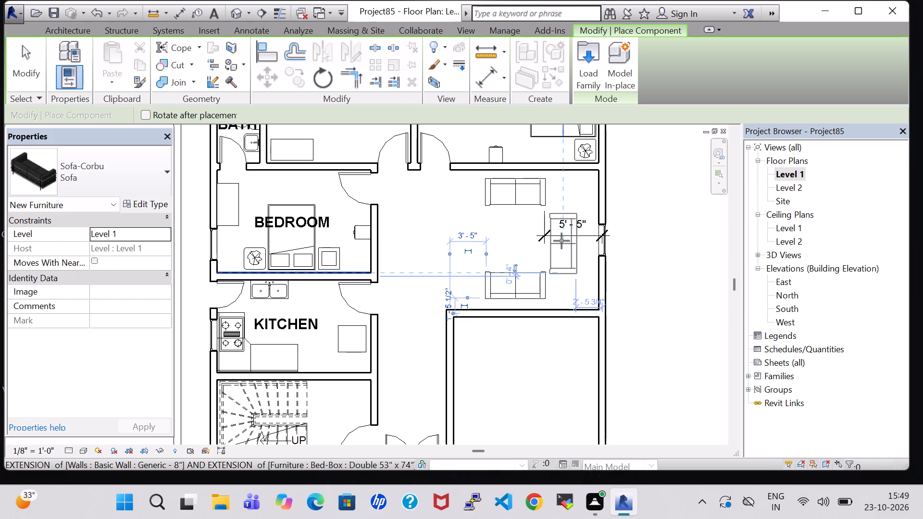
left_click(568, 242)
key("Escape")
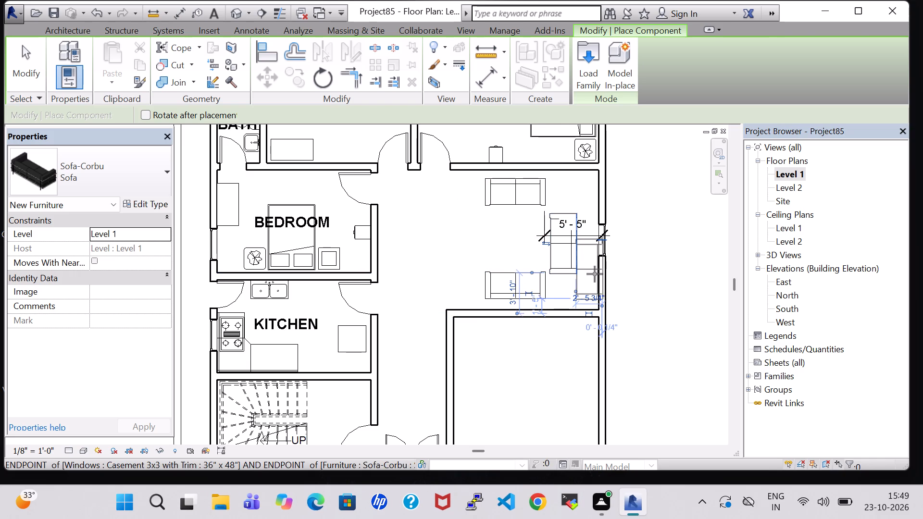
key("Escape")
key("Escape")
Delete the stray 5' 5" dimension lying across the east sofa.
left_click(586, 237)
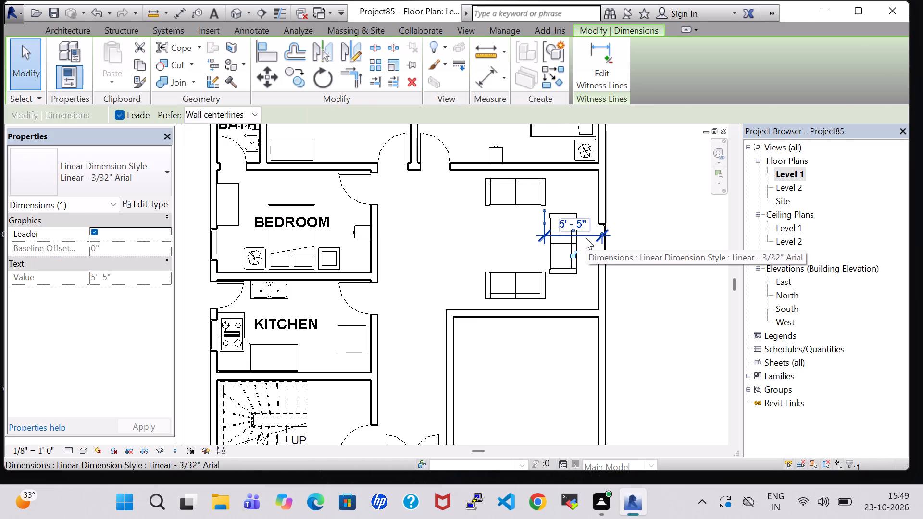
key("Delete")
Nudge the east sofa toward the window wall, leaving a small gap behind its back.
left_click(580, 243)
key("Right")
key("Right")
key("Right")
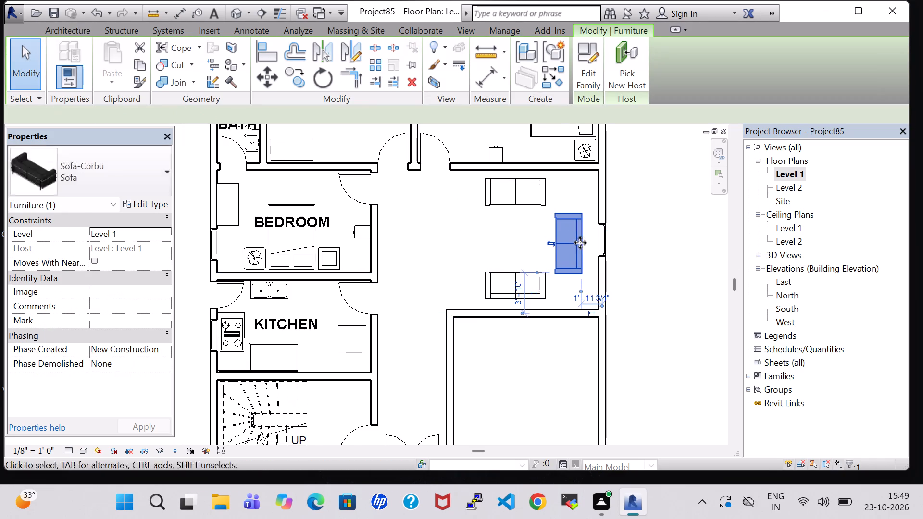
key("Right")
key("Right")
key("Right")
key("Right")
key("Right")
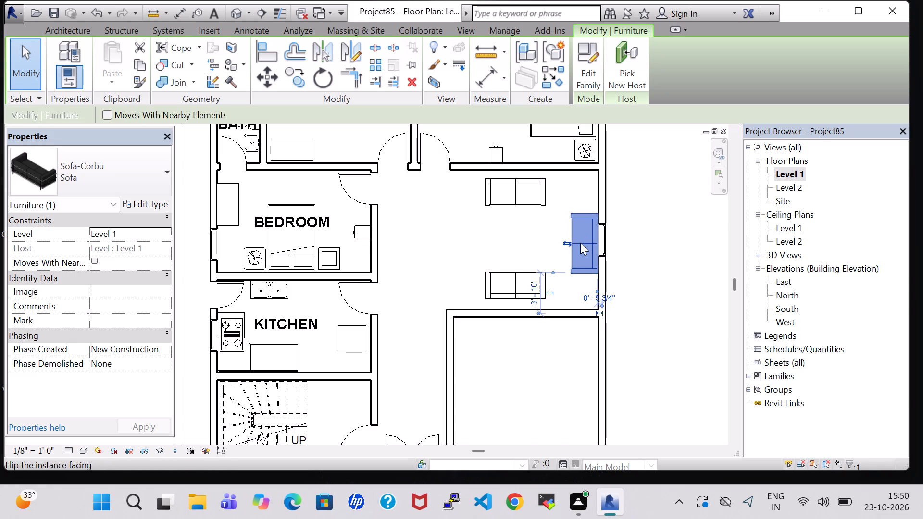
key("Left")
Nudge the north sofa east to within about 4' 8" of the east wall, keeping it 1' 2 1/2" from the north wall.
left_click(515, 185)
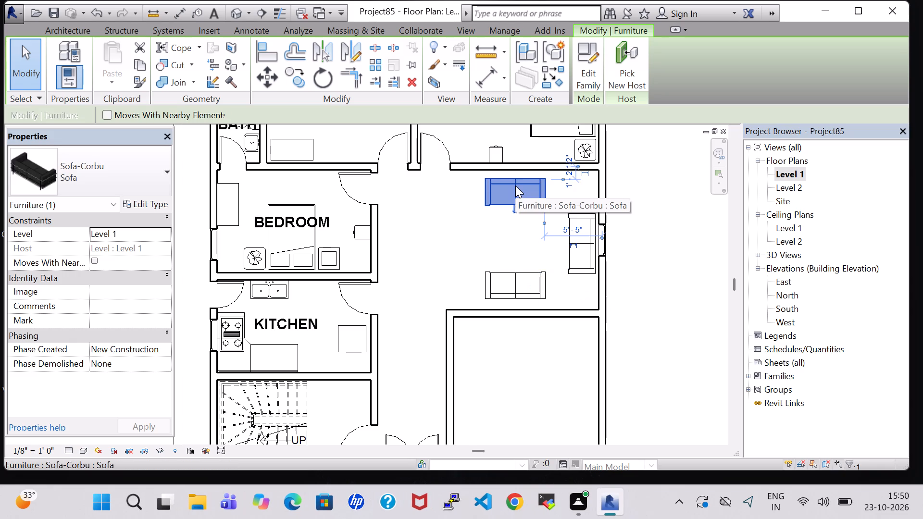
key("Up")
key("Down")
key("Down")
key("Down")
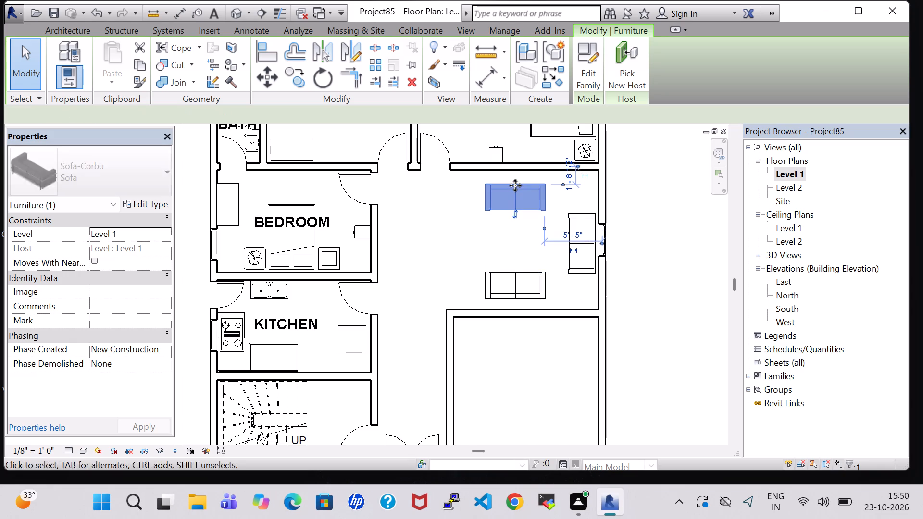
key("Right")
key("Right")
key("Up")
key("Up")
key("Right")
key("Right")
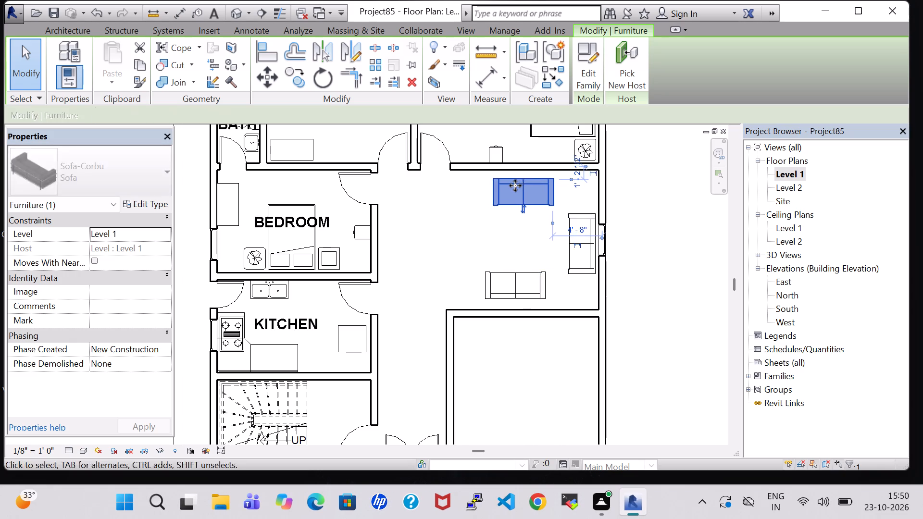
Nudge the north sofa slightly closer to the north wall.
key("Up")
key("Up")
key("Down")
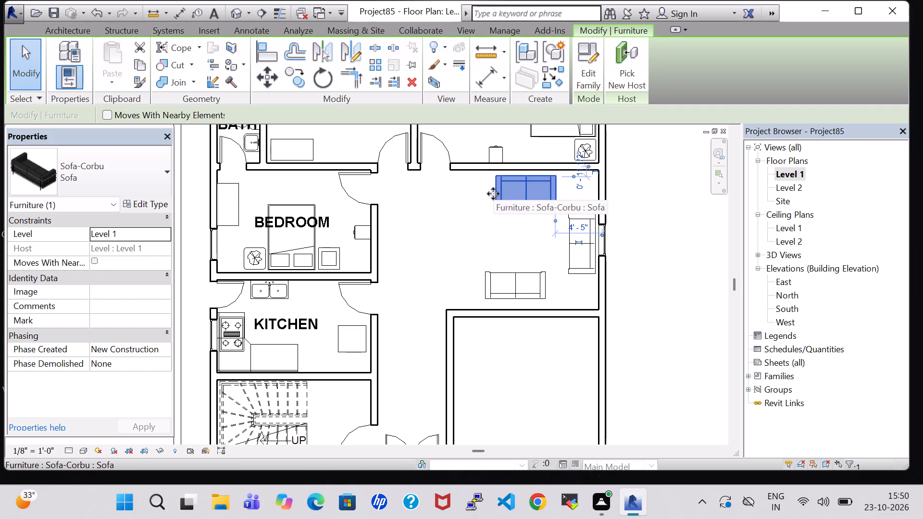
Nudge the south sofa toward the south wall and east, to 0' 11 1/2" from that wall and 5' 2" from the room's southwest corner.
left_click(535, 292)
key("Down")
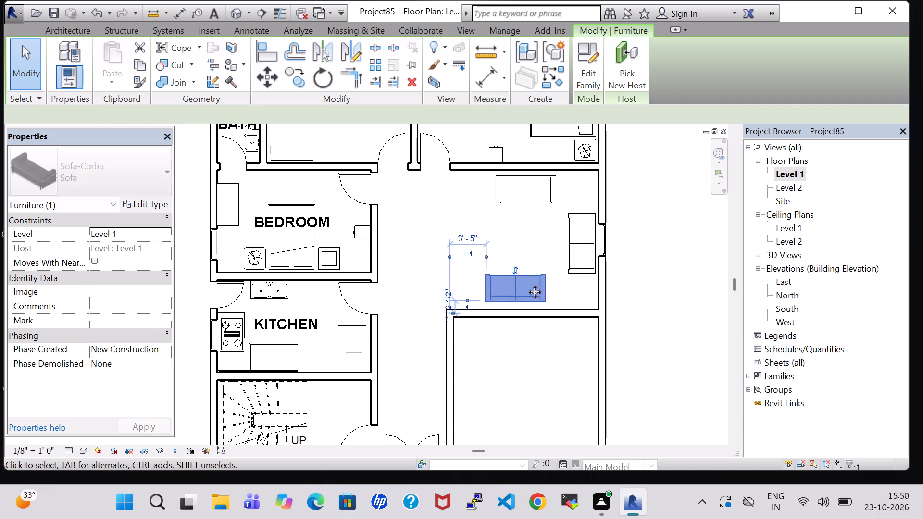
key("Down")
key("Right")
key("Right")
key("Right")
key("Right")
key("Right")
key("Right")
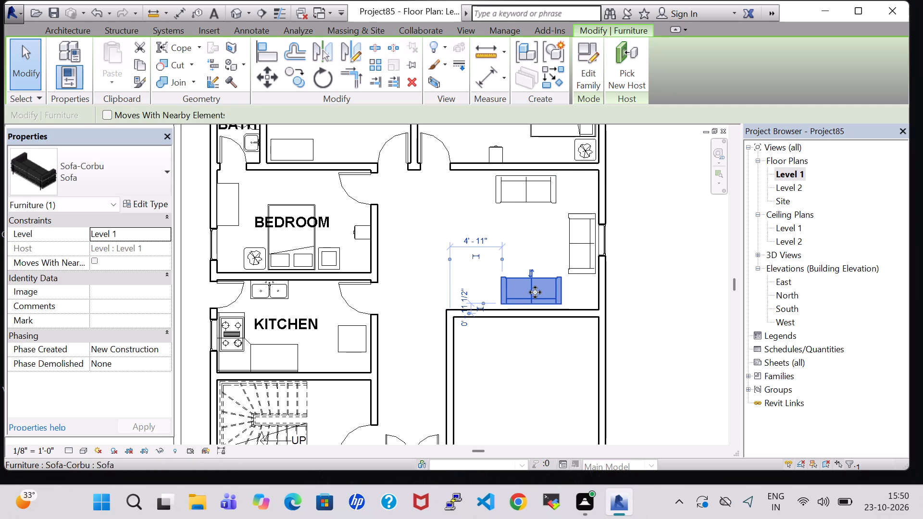
key("Right")
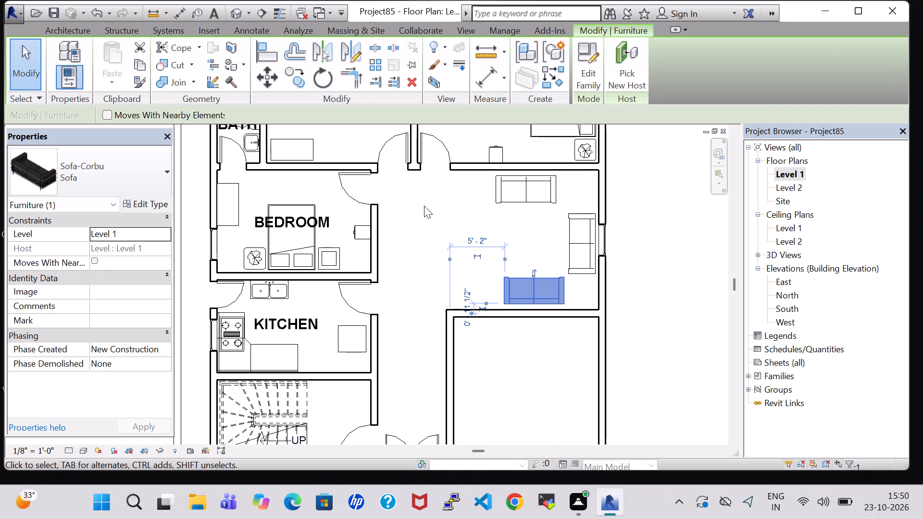
left_click(424, 206)
Nudge the north sofa east to 3' 11" from the east wall and deselect it.
left_click(505, 188)
key("Right")
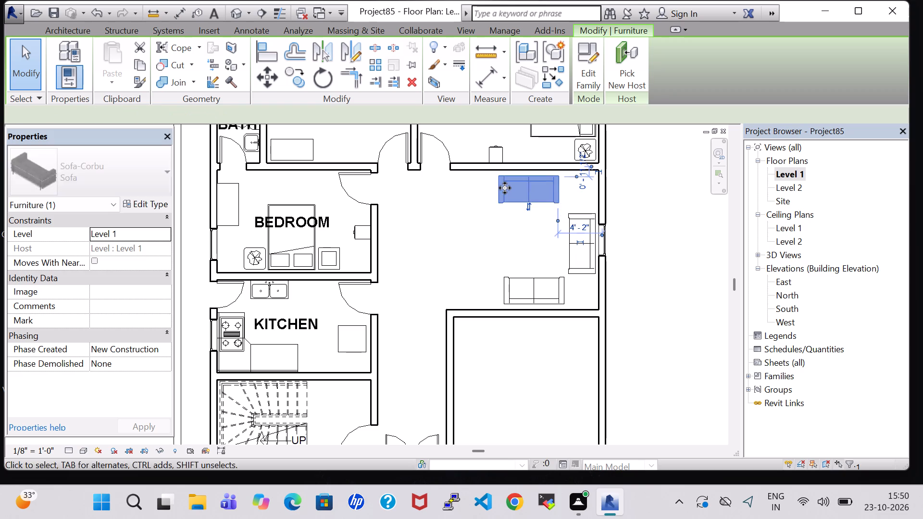
key("Right")
left_click(413, 255)
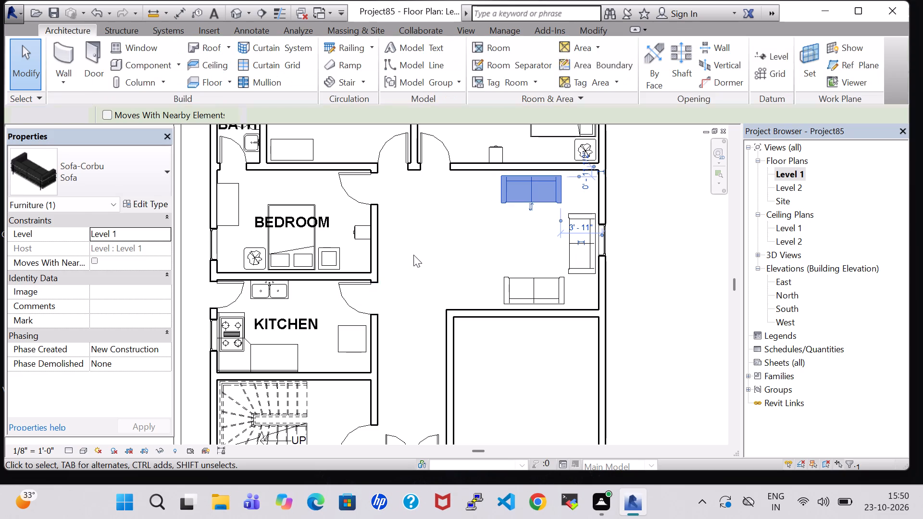
Place a Table-Coffee 24" x 24" x 24" like the bedroom's in the northeast corner between the north and east sofas.
left_click(325, 257)
right_click(325, 257)
left_click(396, 258)
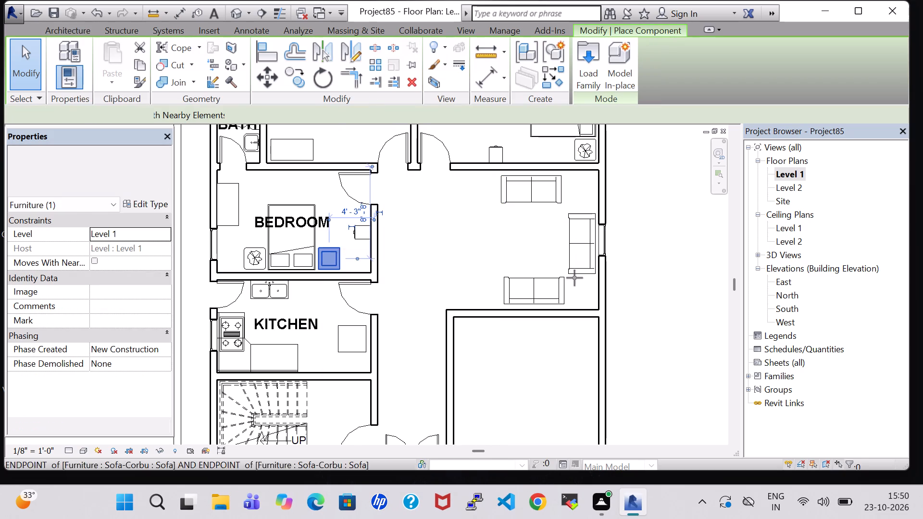
scroll(588, 198, "up", 3)
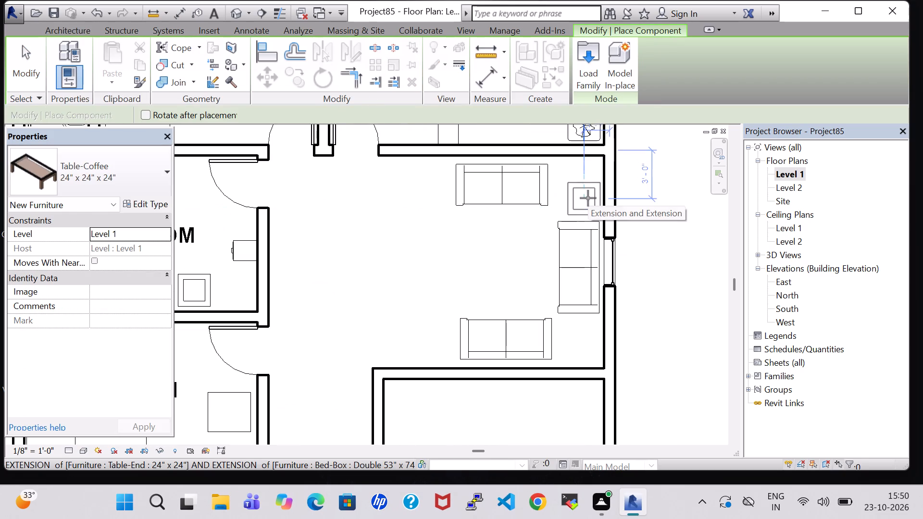
left_click(576, 190)
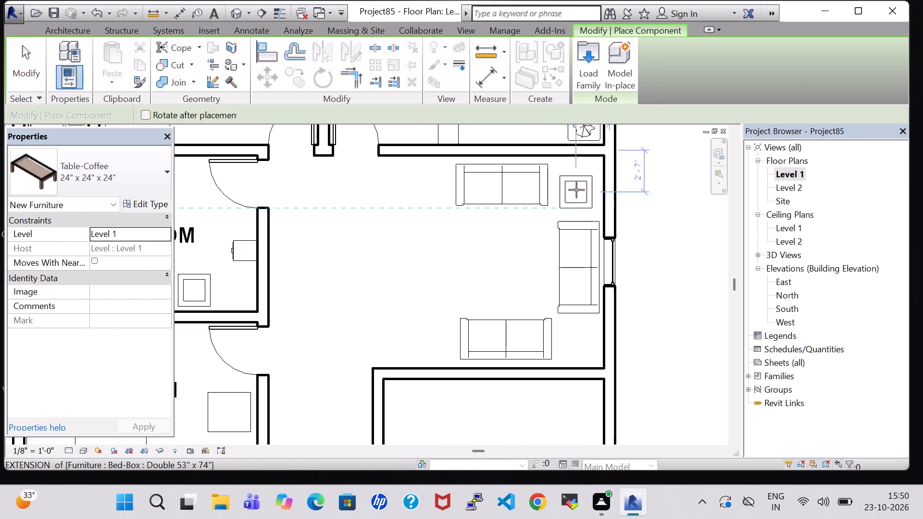
key("Escape")
key("Escape")
Place another similar coffee table in the southeast corner between the east and south sofas, about 2' 1" from the east wall.
scroll(474, 286, "down", 1)
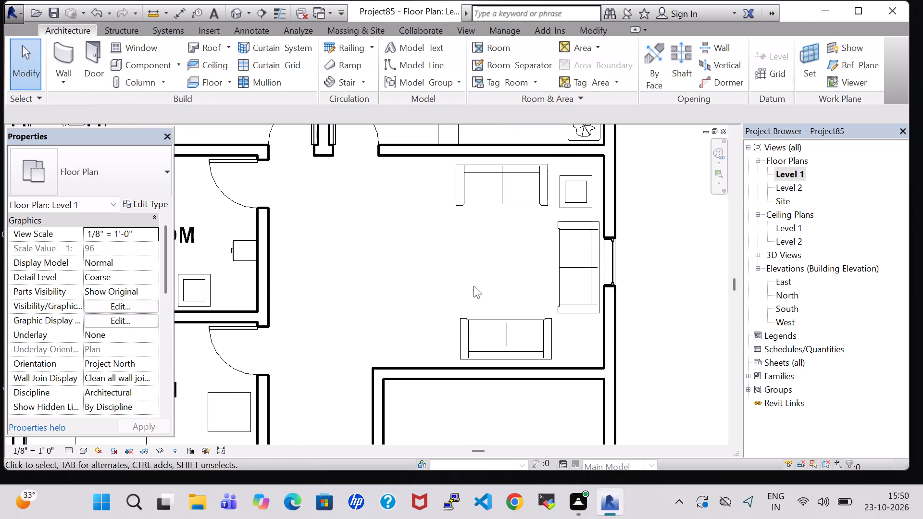
scroll(474, 286, "down", 2)
left_click(543, 221)
right_click(543, 220)
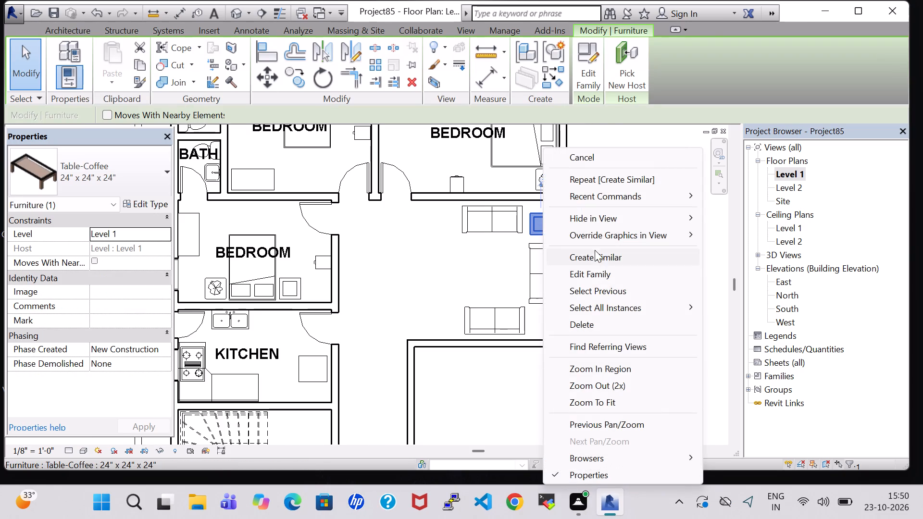
left_click(595, 256)
scroll(537, 330, "up", 5)
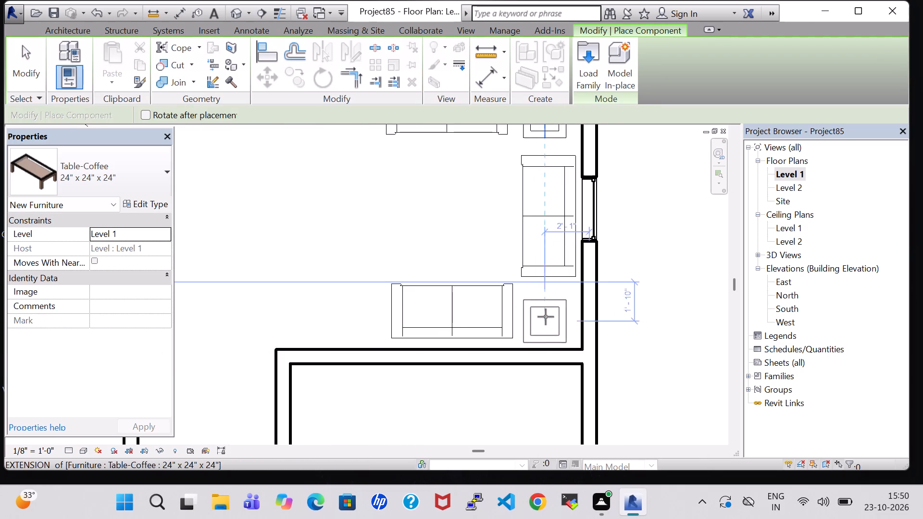
left_click(549, 310)
key("Escape")
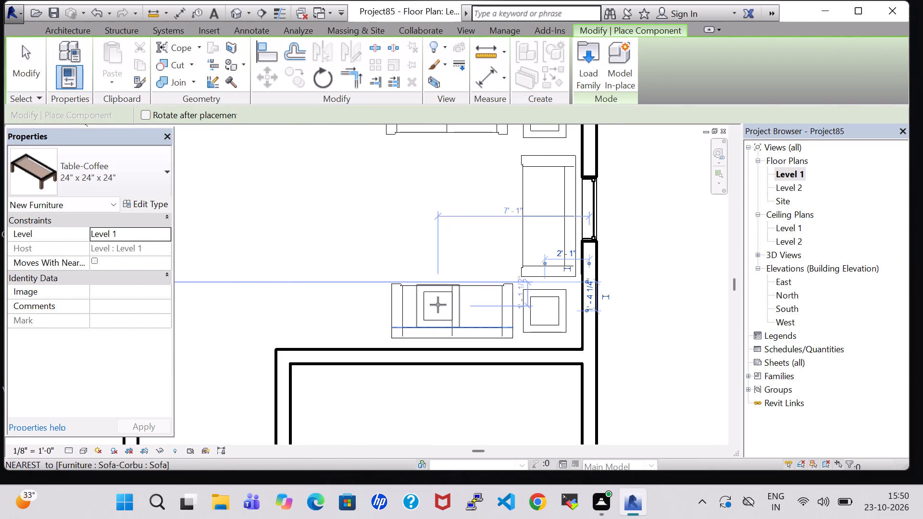
key("Escape")
Nudge the southeast coffee table slightly north and east, to 1' 9" from the east wall.
left_click(536, 325)
key("Up")
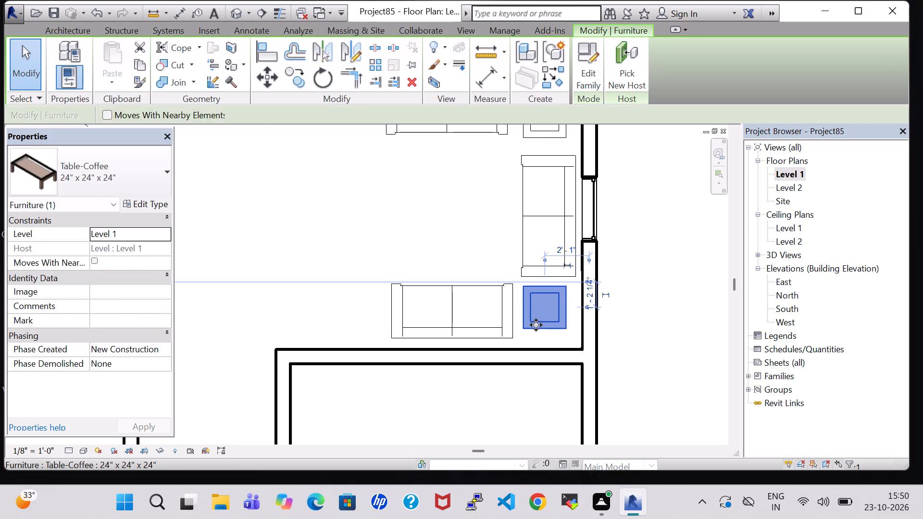
key("Right")
key("Right")
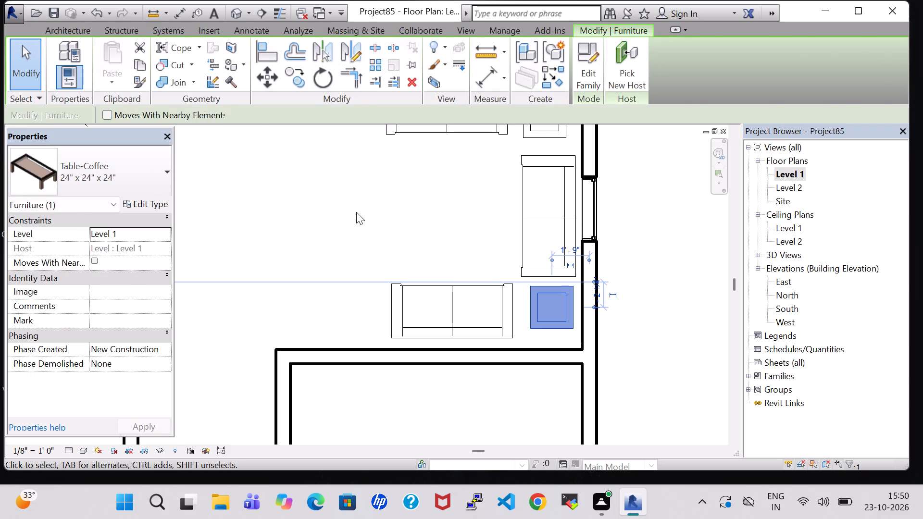
left_click(356, 212)
Nudge the northeast coffee table slightly south and east.
scroll(356, 212, "down", 2)
left_click(497, 146)
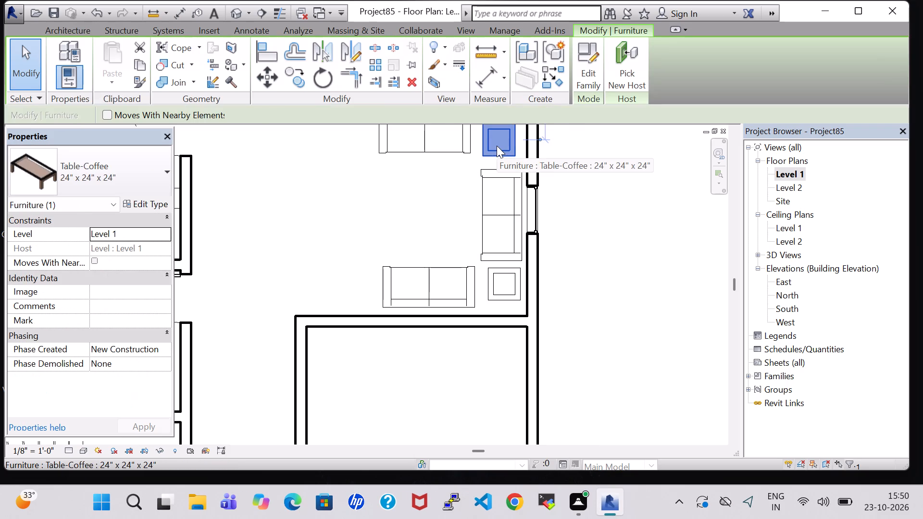
key("Down")
key("Right")
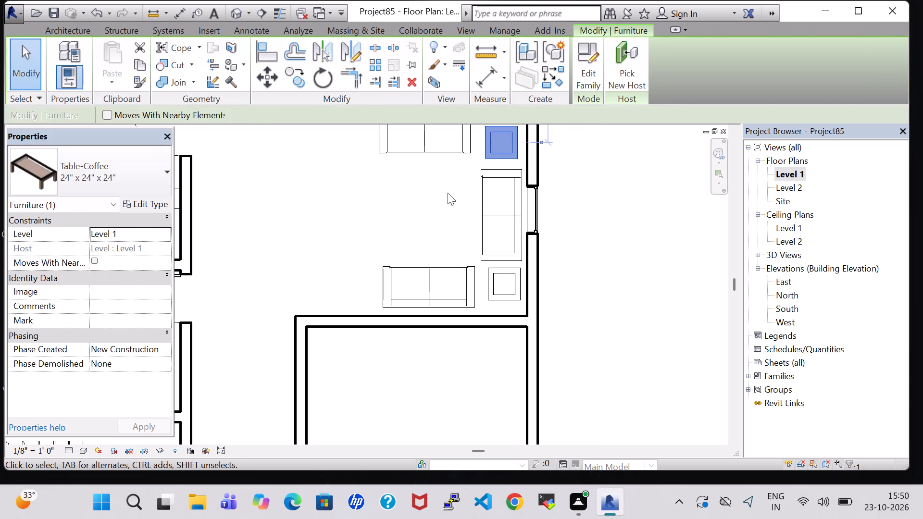
left_click(448, 193)
Load the Table-Dining Oval family from the US Imperial furniture library's Tables folder for placement.
scroll(447, 200, "down", 4)
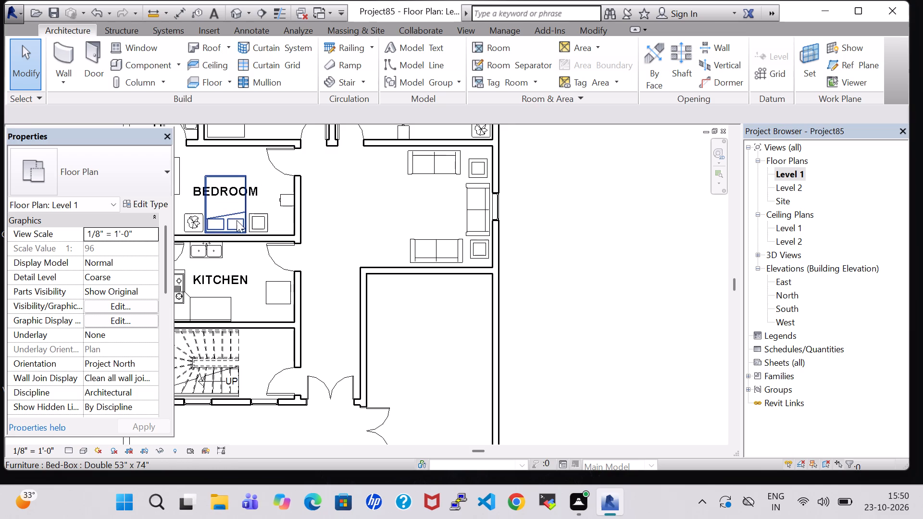
left_click(150, 63)
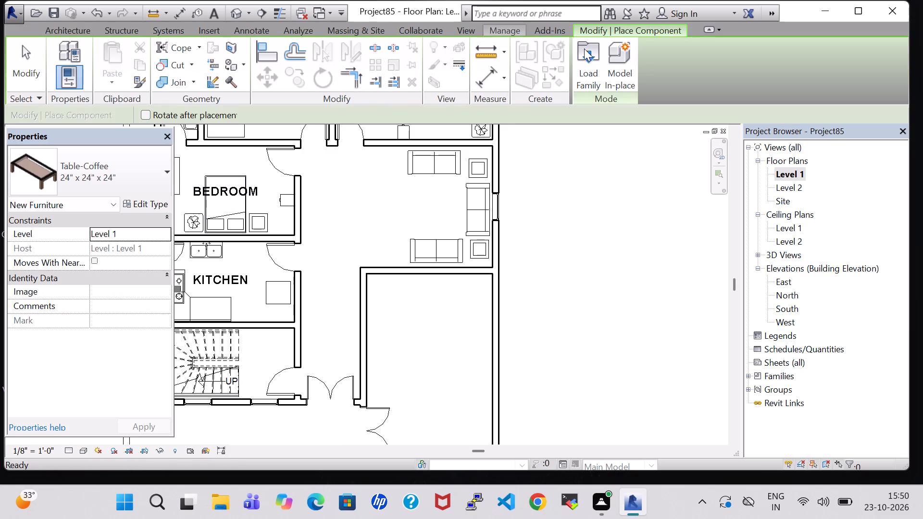
left_click(596, 59)
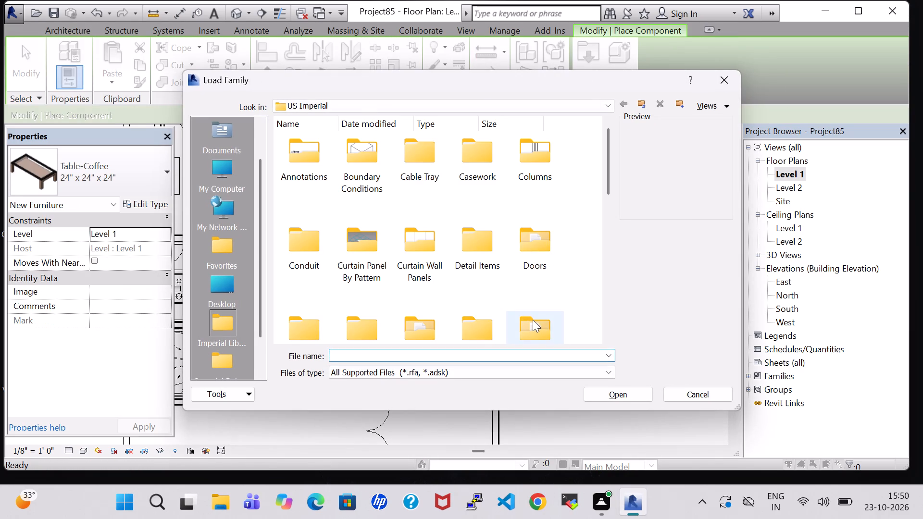
double_click(533, 320)
double_click(477, 163)
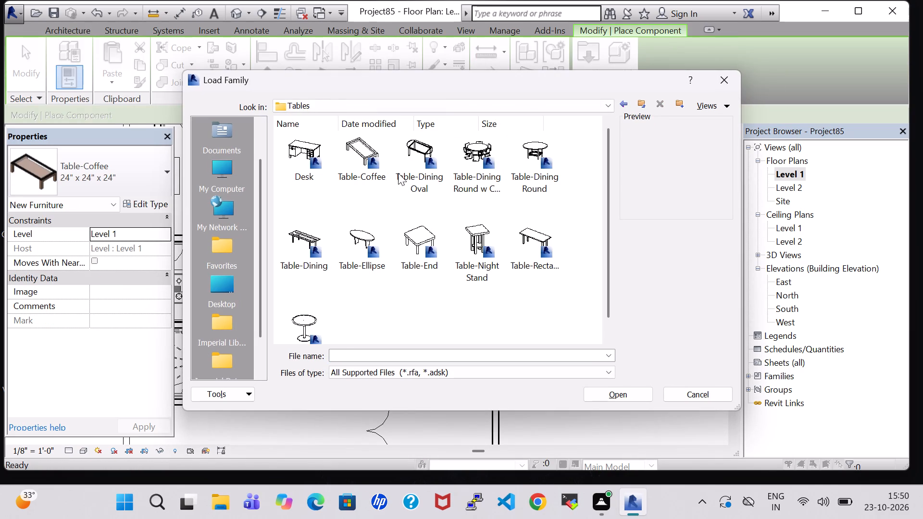
left_click(405, 173)
left_click(621, 394)
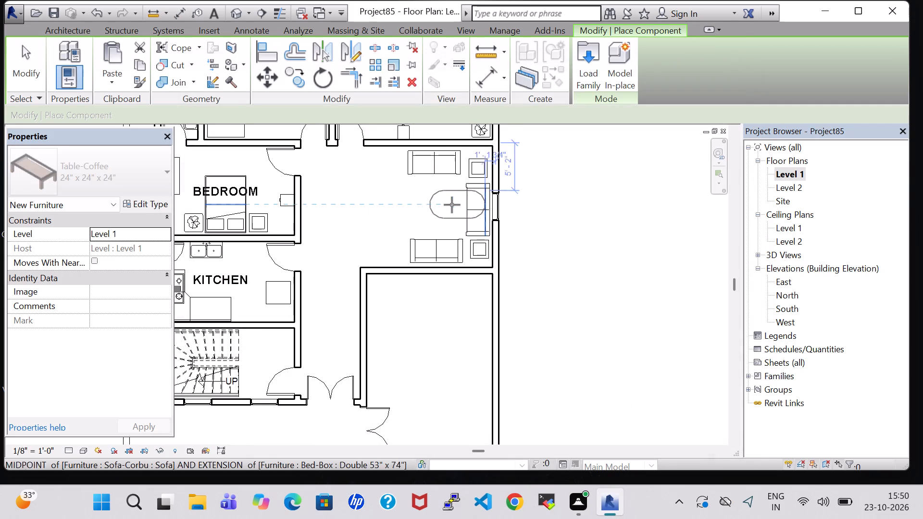
Place the 36" x 72" oval table lengthwise north-south in the middle of the three sofas.
key("space")
key("space")
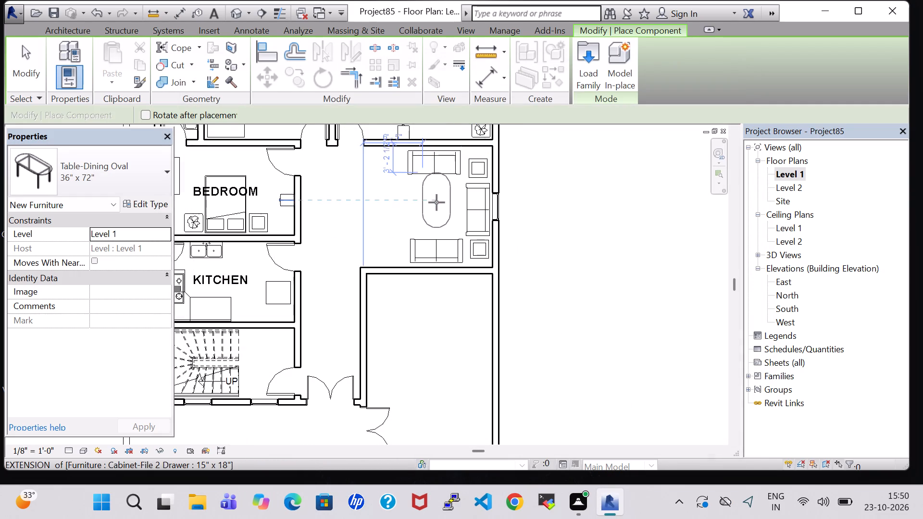
scroll(437, 206, "up", 4)
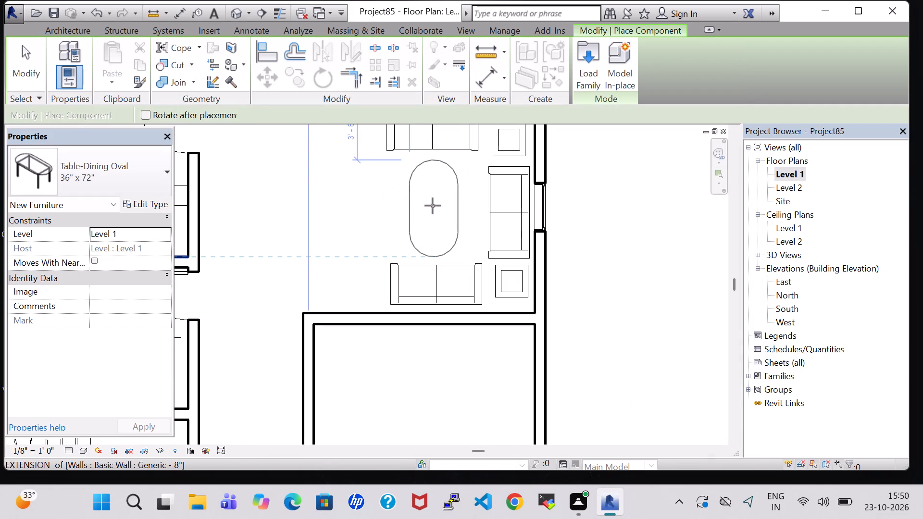
left_click(433, 206)
key("Escape")
key("Escape")
Change the oval table's type to 36" x 48".
left_click(433, 206)
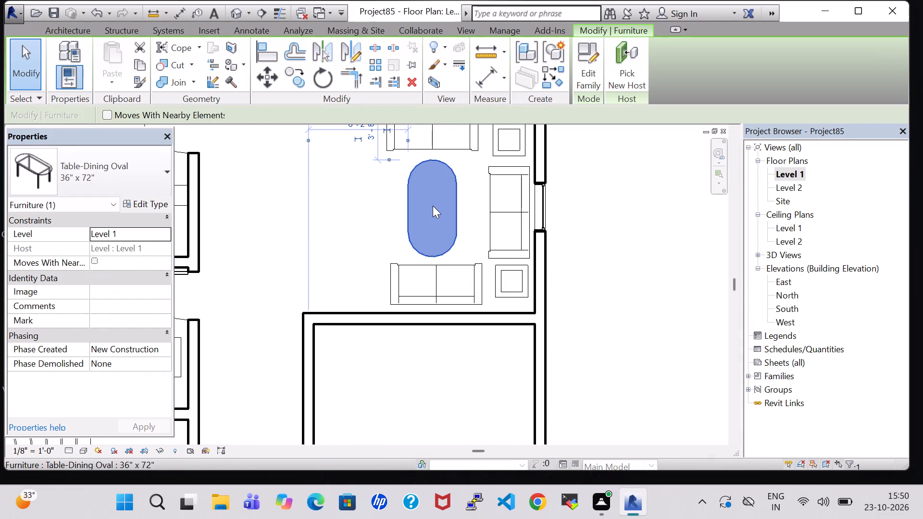
left_click(142, 206)
left_click(270, 110)
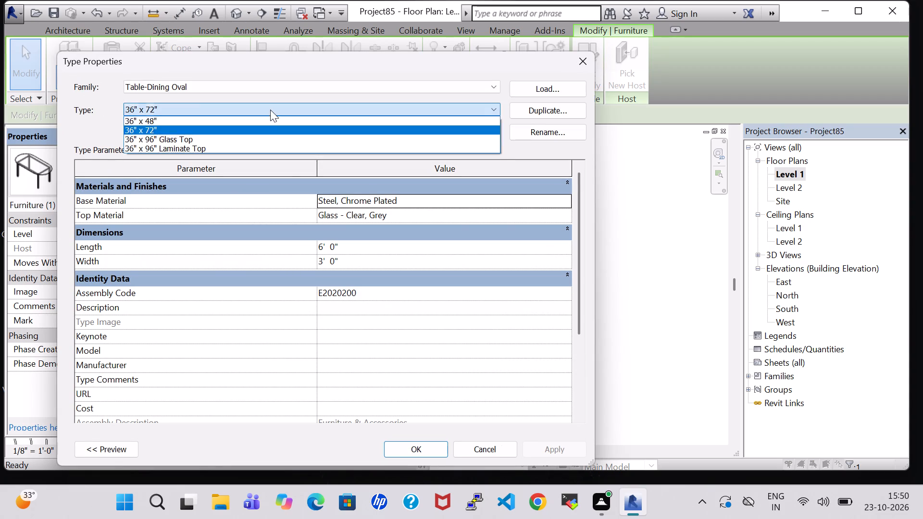
left_click(270, 124)
left_click(416, 452)
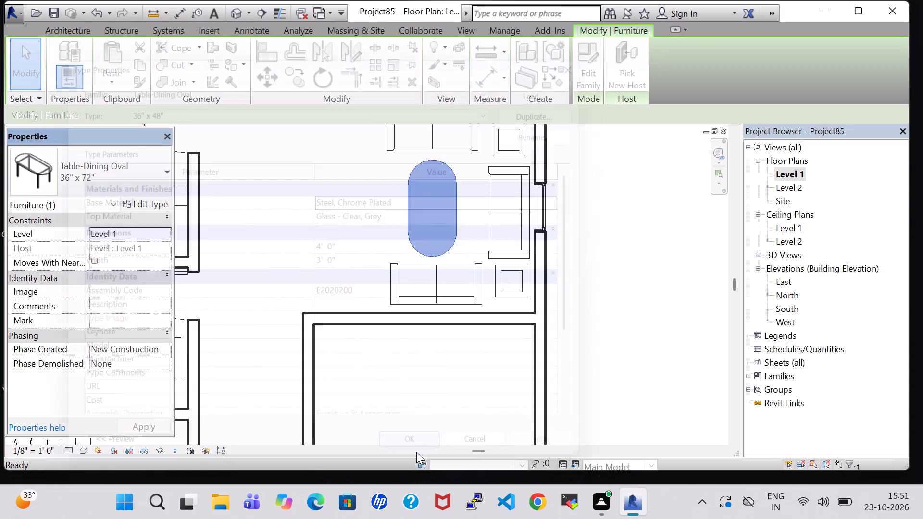
left_click(594, 323)
Place an RPC Plant - Tropical Agave - 1.5' like the bedroom's on the west edge of the oval table.
scroll(404, 256, "down", 5)
left_click(207, 247)
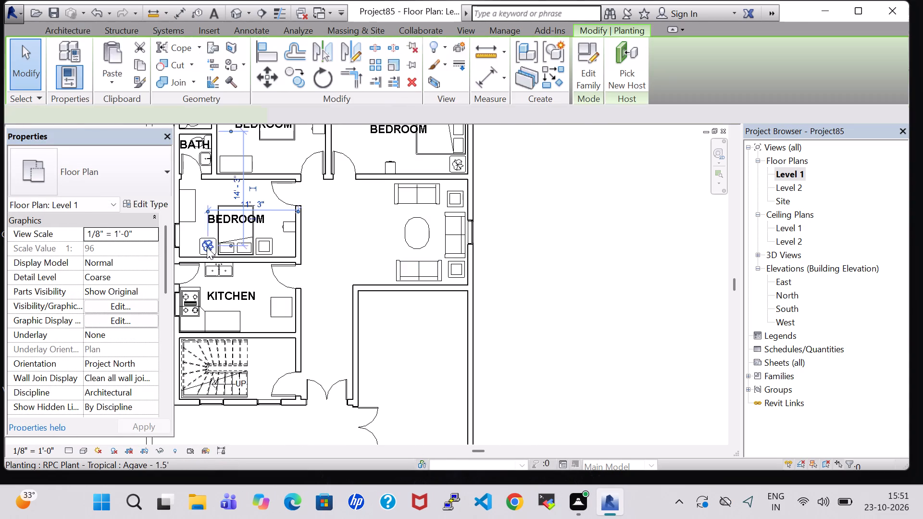
right_click(207, 247)
left_click(270, 254)
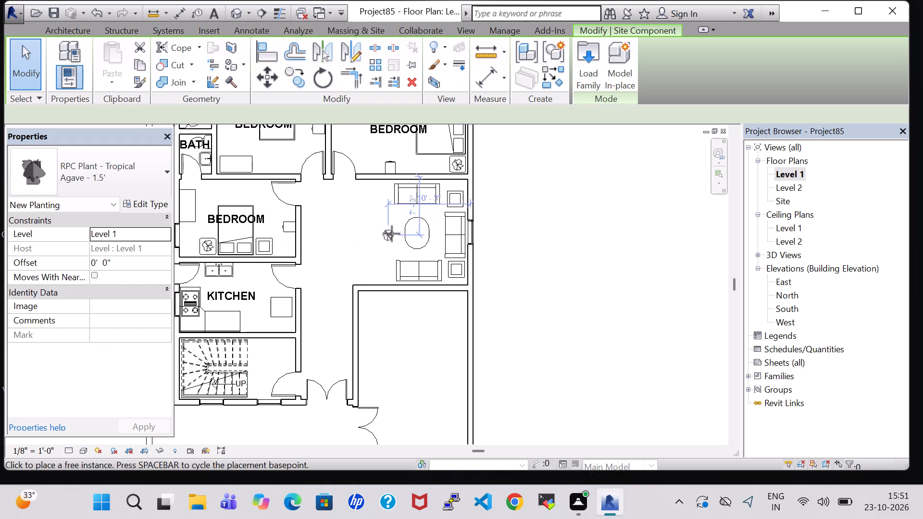
scroll(404, 232, "up", 6)
left_click(403, 233)
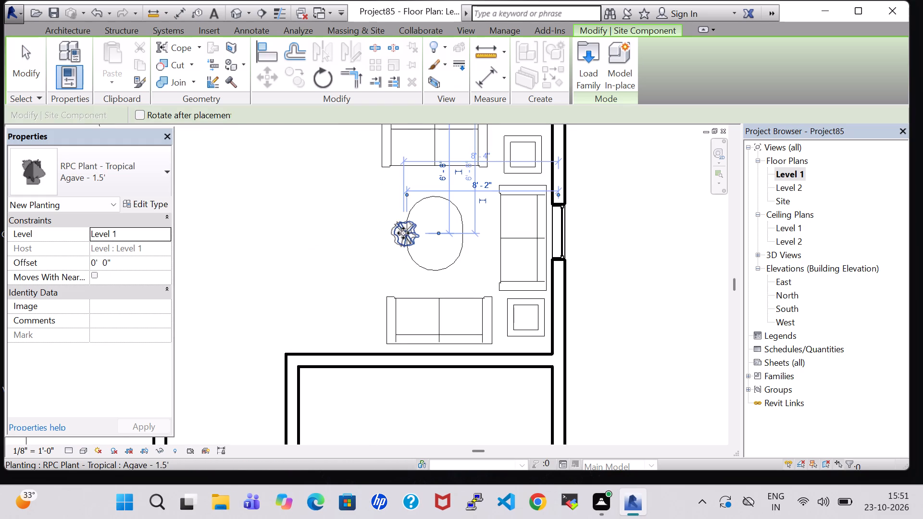
key("Escape")
key("Escape")
Set the oval table plant's offset to 2' 0" above Level 1.
left_click(393, 234)
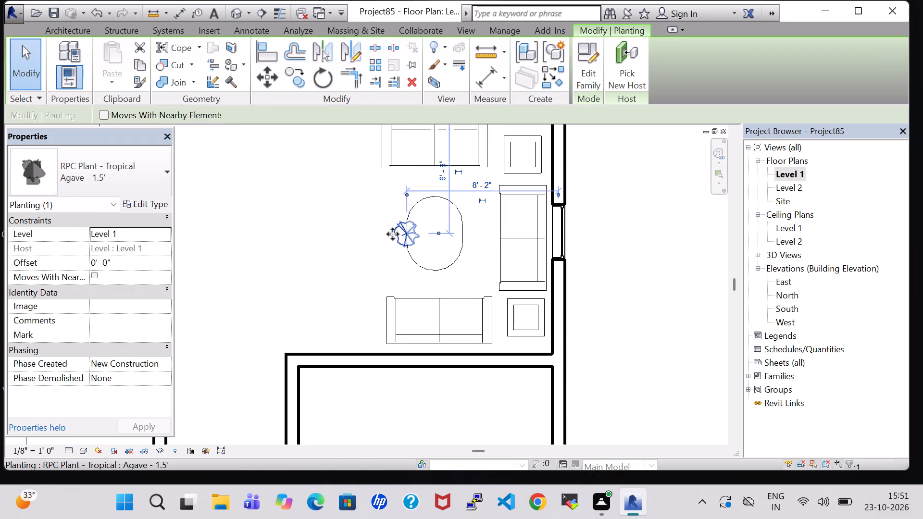
double_click(94, 262)
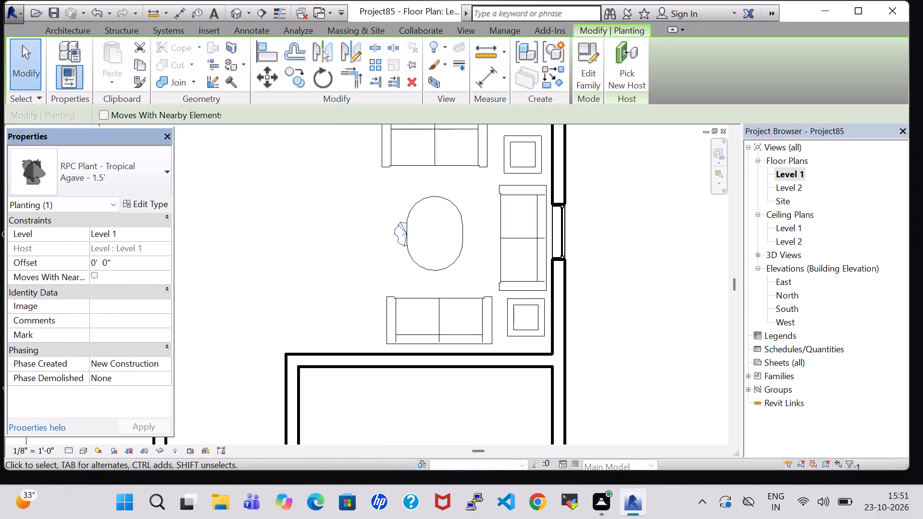
key("BackSpace")
key("2")
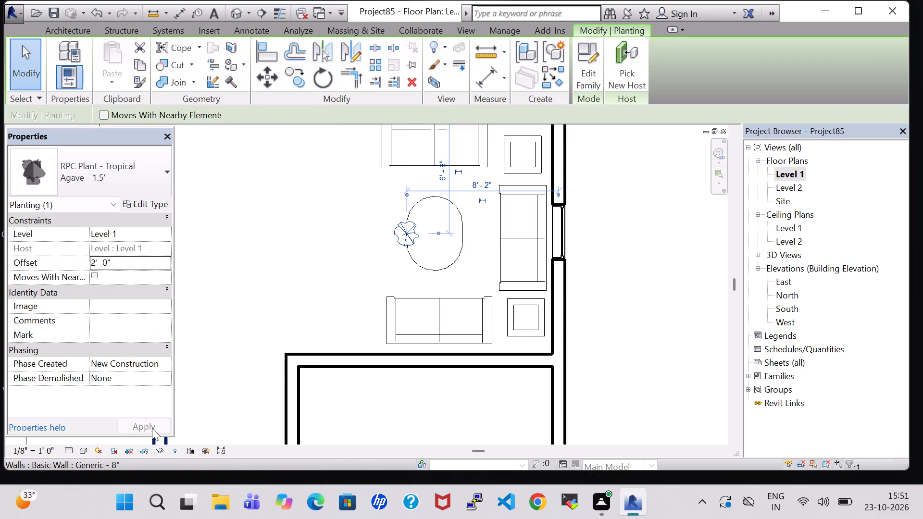
Nudge the plant east to the centre of the oval table, 6' 8" from the east wall.
key("Right")
key("Right")
key("Right")
key("Right")
key("Right")
key("Right")
key("Right")
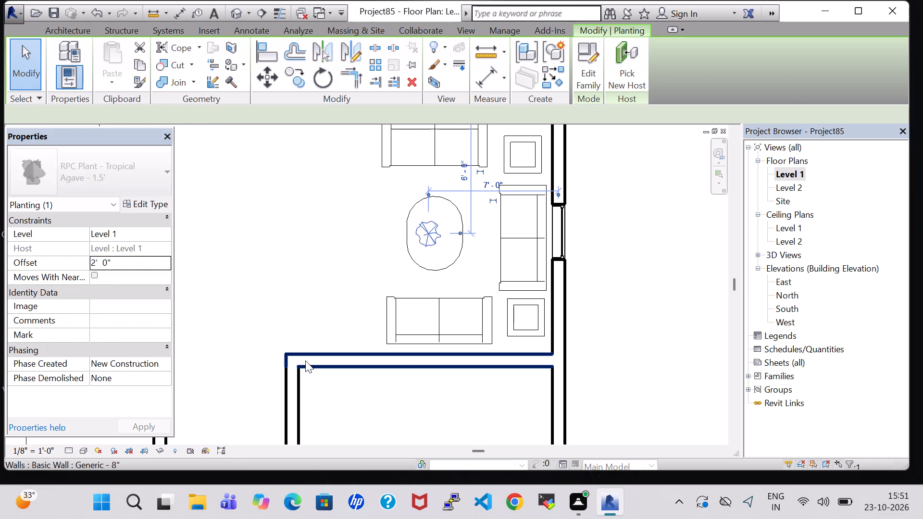
key("Right")
key("Right")
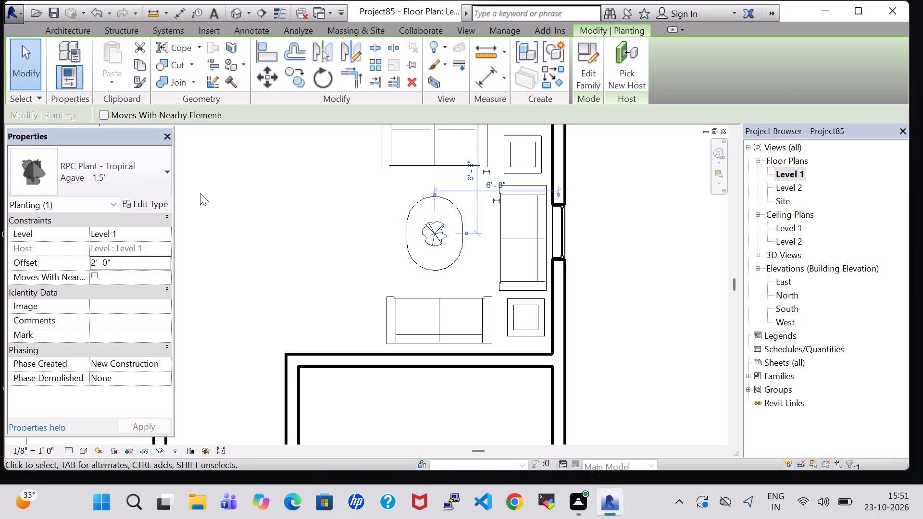
Load the Table-Dining Round w Chairs family from the library's Furniture Tables folder for placement.
left_click(284, 287)
scroll(284, 287, "down", 3)
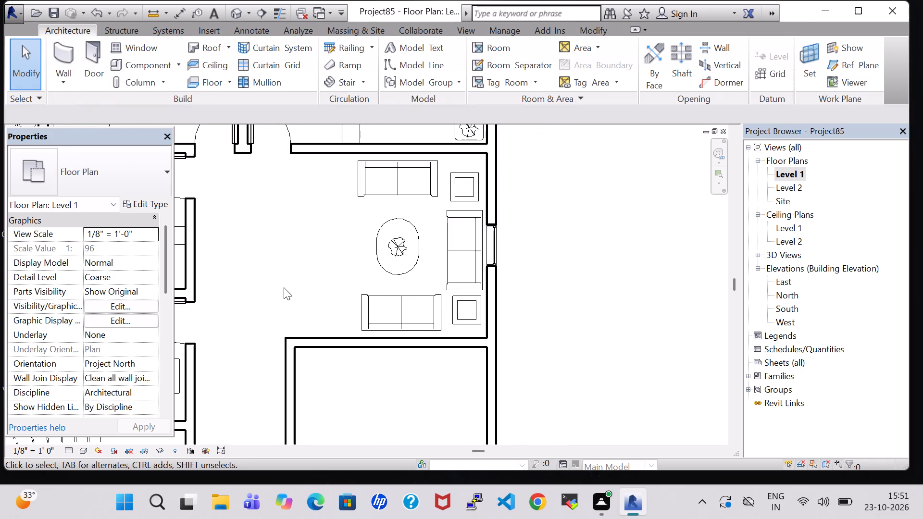
scroll(284, 287, "down", 1)
left_click(143, 64)
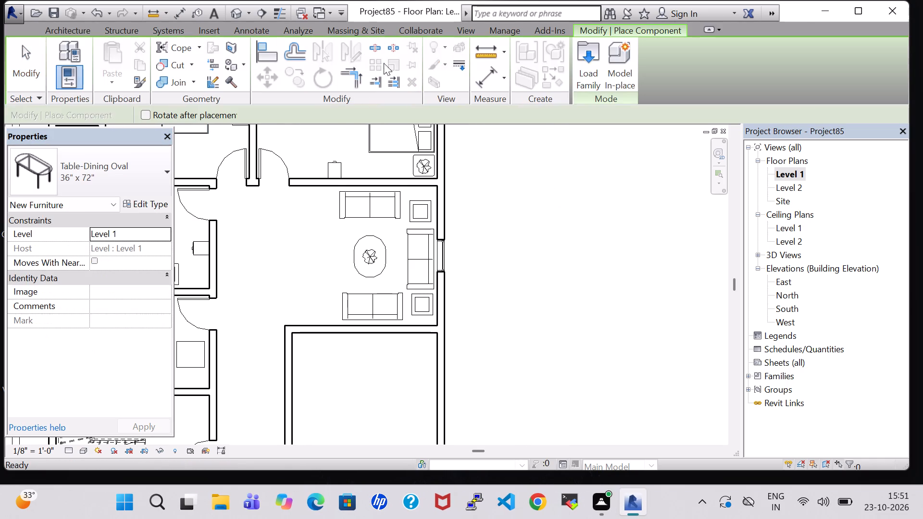
left_click(577, 69)
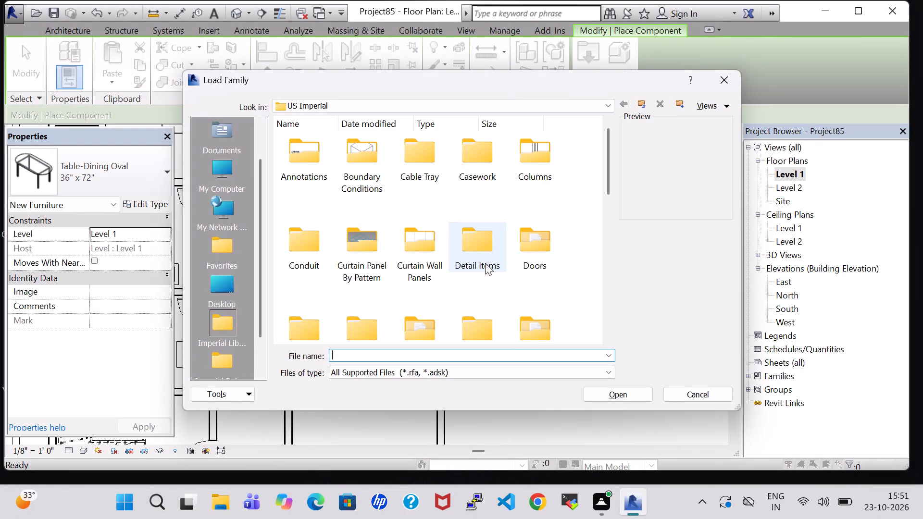
double_click(524, 339)
double_click(474, 161)
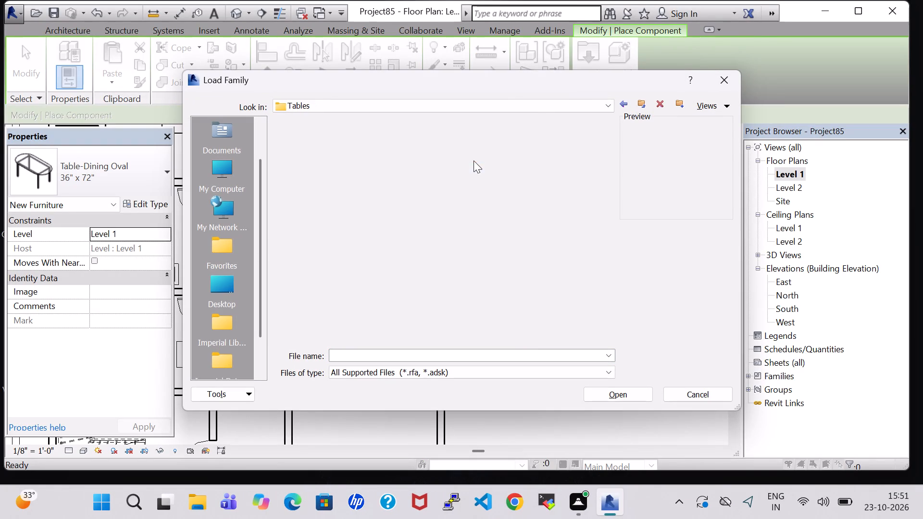
left_click(484, 142)
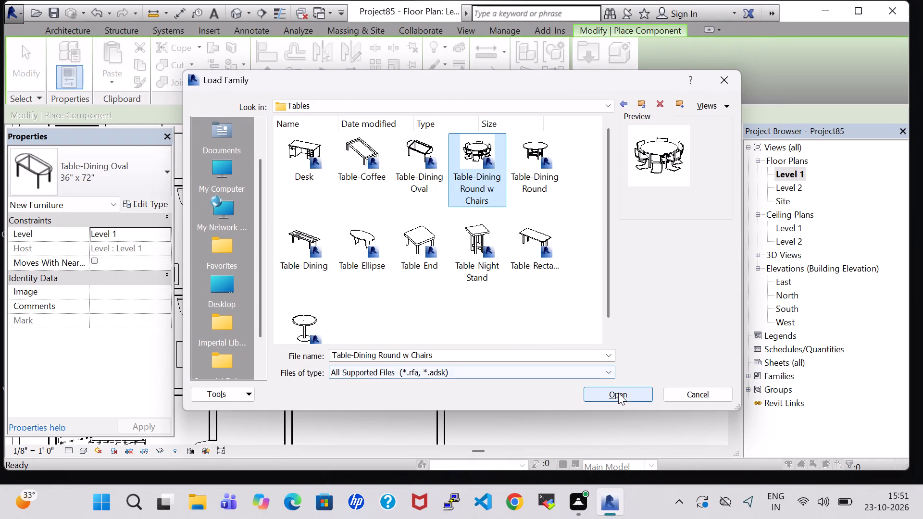
left_click(619, 394)
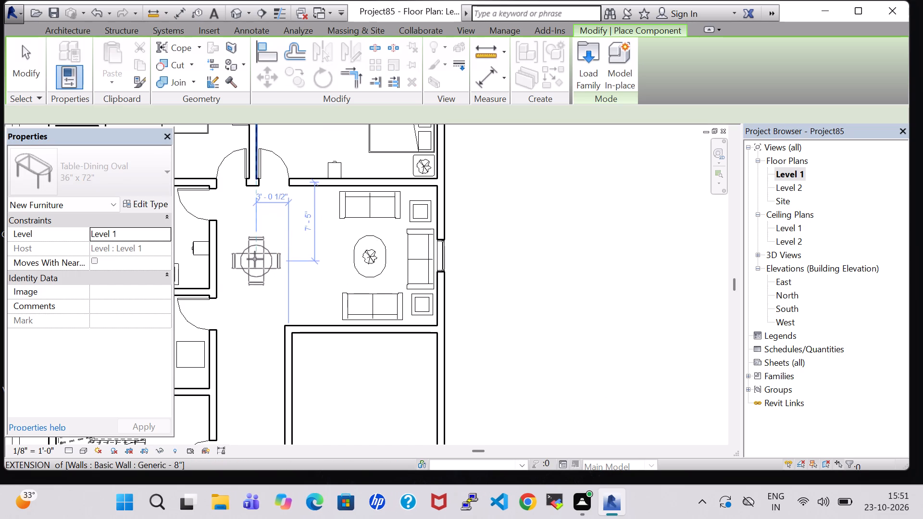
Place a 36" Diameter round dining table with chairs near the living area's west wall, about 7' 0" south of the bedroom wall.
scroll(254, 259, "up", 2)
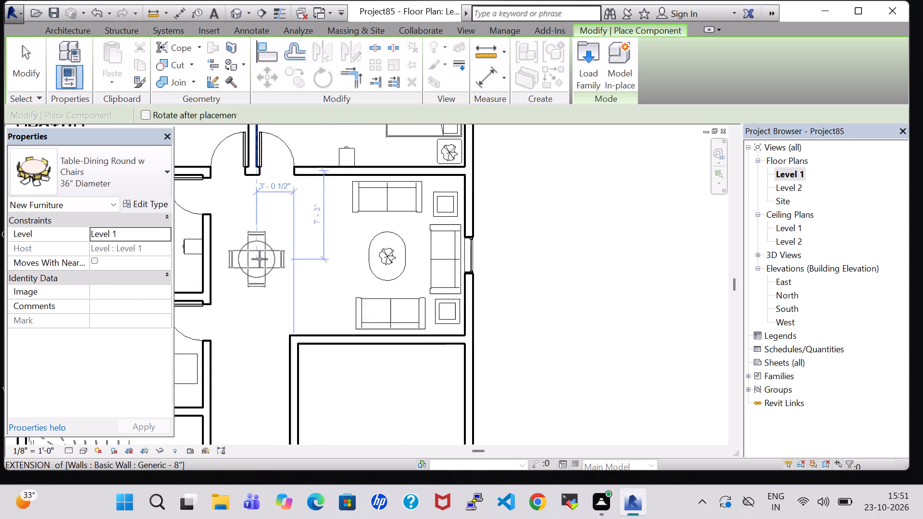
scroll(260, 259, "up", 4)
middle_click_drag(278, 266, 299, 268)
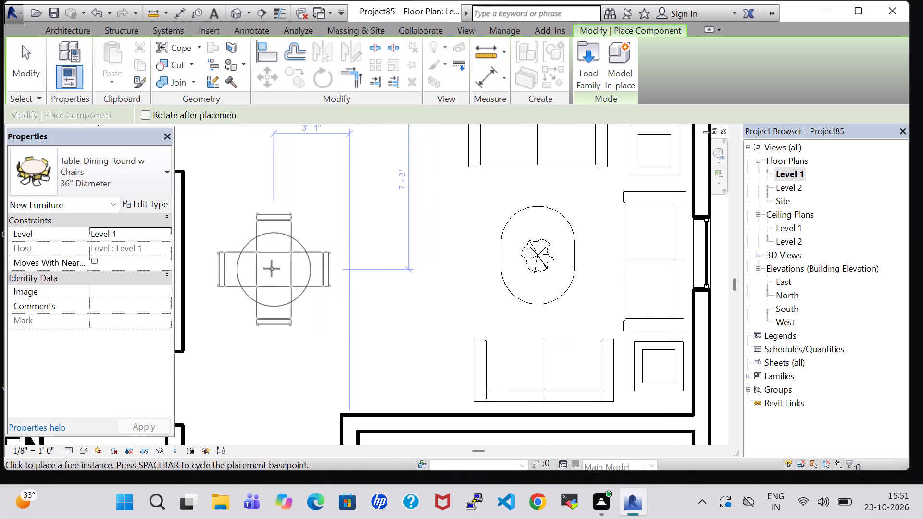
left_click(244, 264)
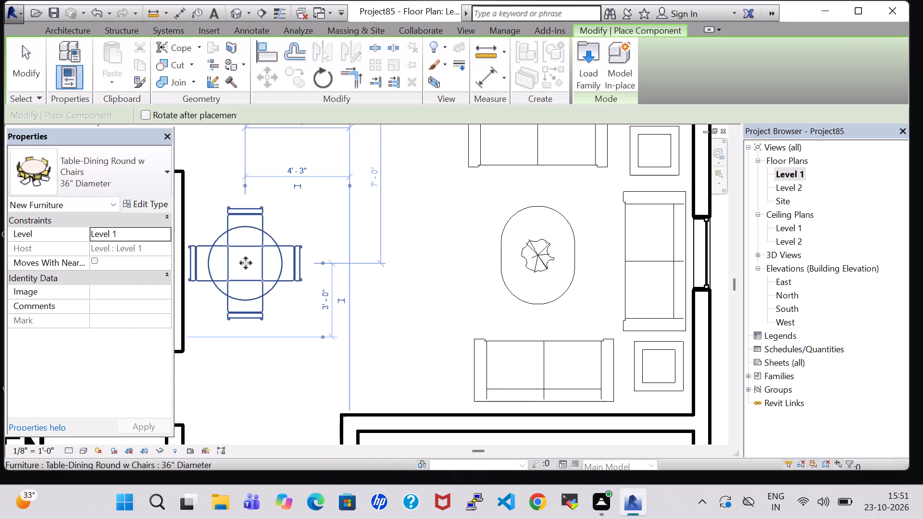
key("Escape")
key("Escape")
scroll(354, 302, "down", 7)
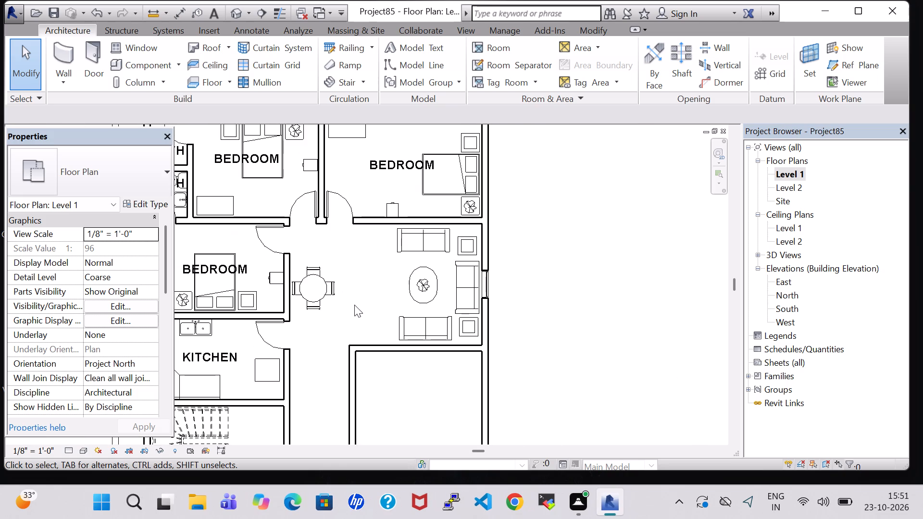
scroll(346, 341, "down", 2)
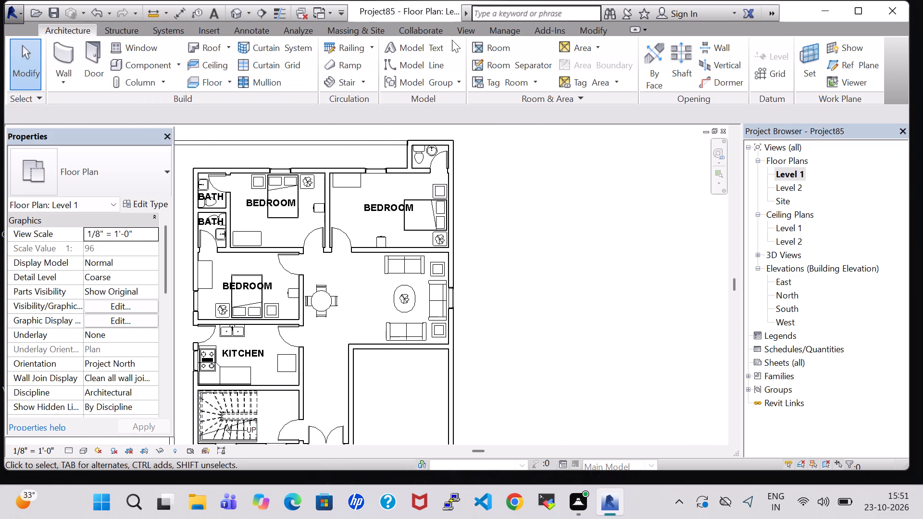
Place a tagged room in the open living area and name it LOUNGE.
left_click(502, 48)
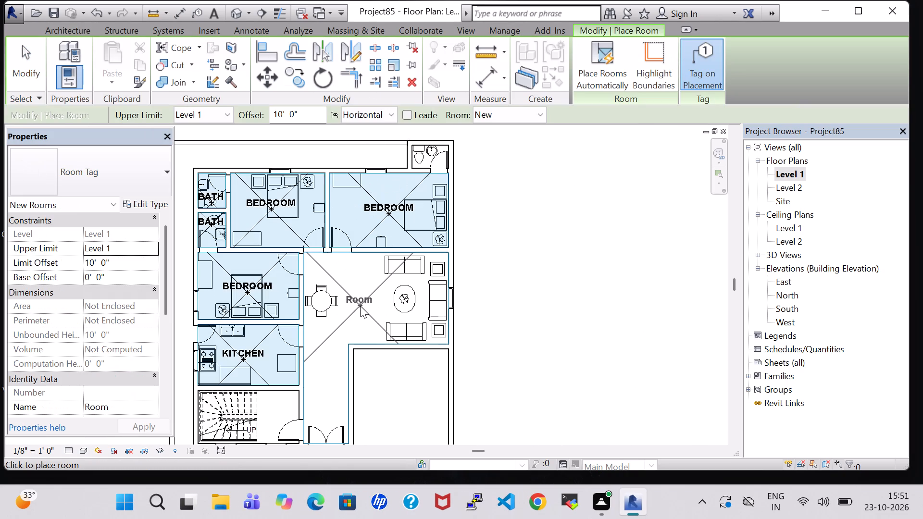
left_click(360, 306)
key("Escape")
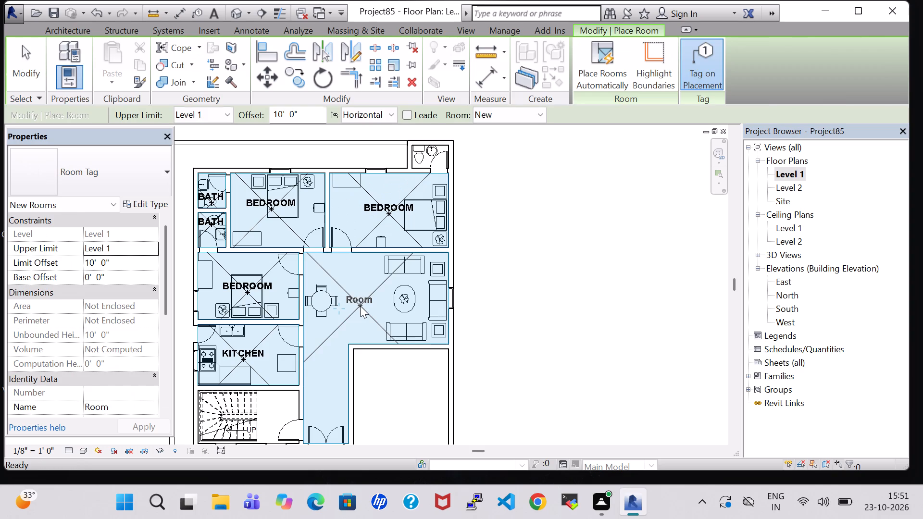
key("Escape")
double_click(360, 302)
key("BackSpace")
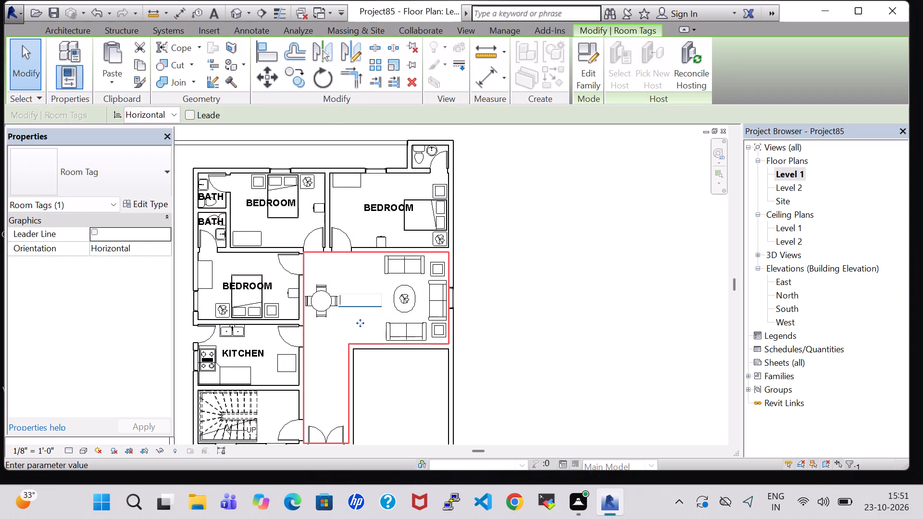
type("LOUNGE")
key("Return")
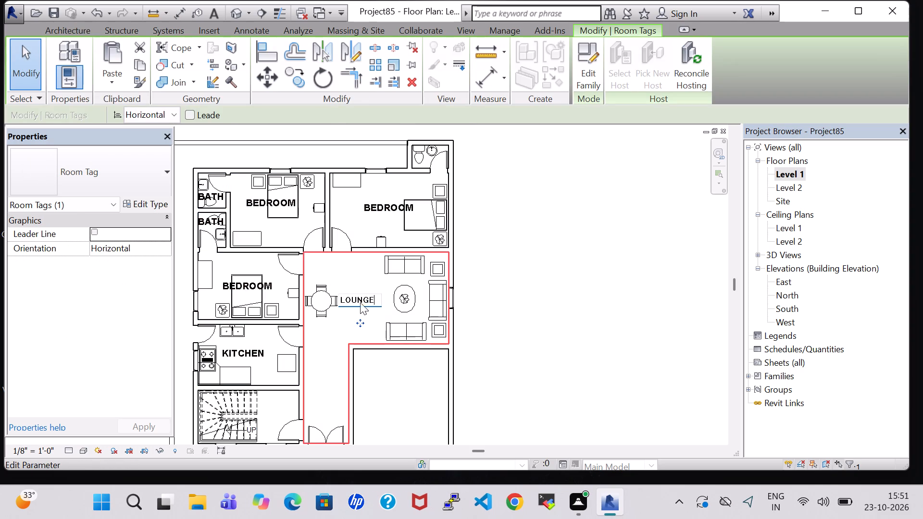
key("Right")
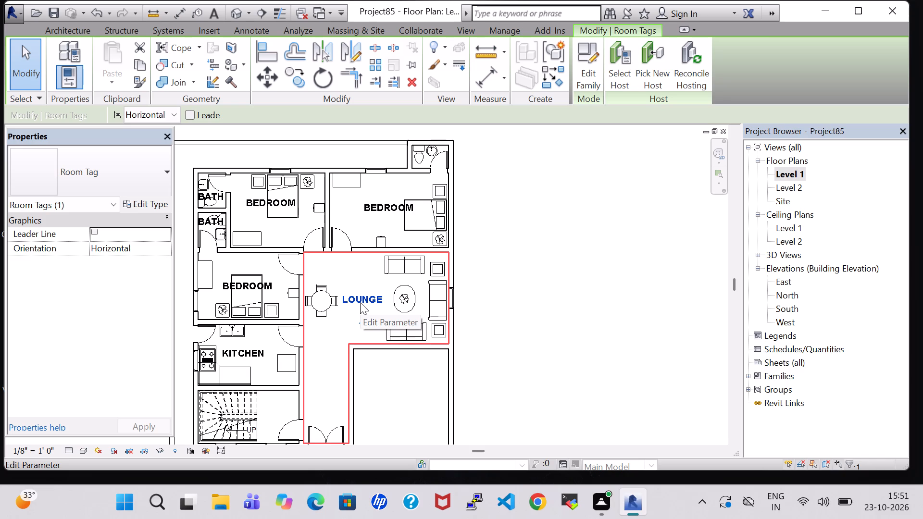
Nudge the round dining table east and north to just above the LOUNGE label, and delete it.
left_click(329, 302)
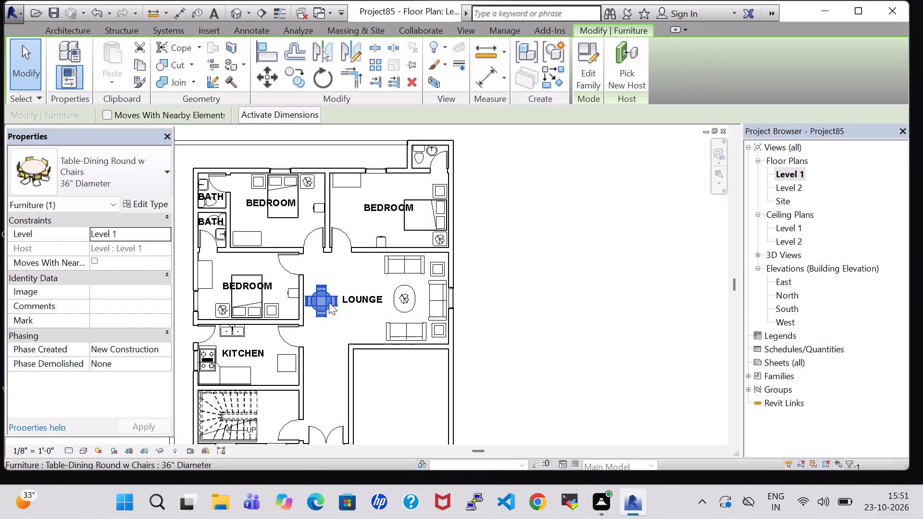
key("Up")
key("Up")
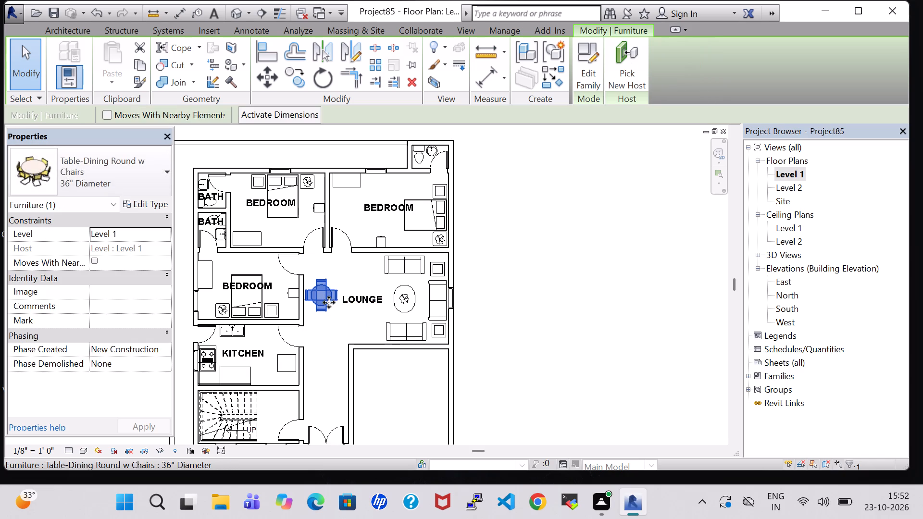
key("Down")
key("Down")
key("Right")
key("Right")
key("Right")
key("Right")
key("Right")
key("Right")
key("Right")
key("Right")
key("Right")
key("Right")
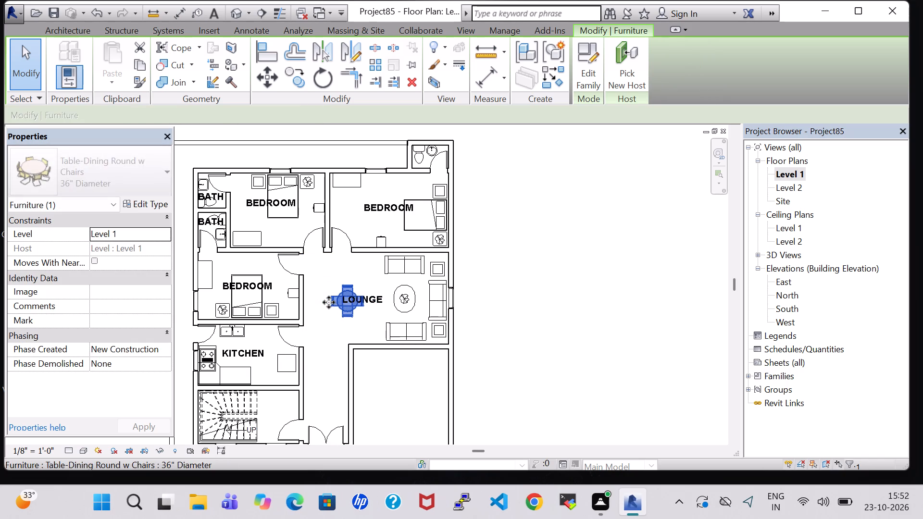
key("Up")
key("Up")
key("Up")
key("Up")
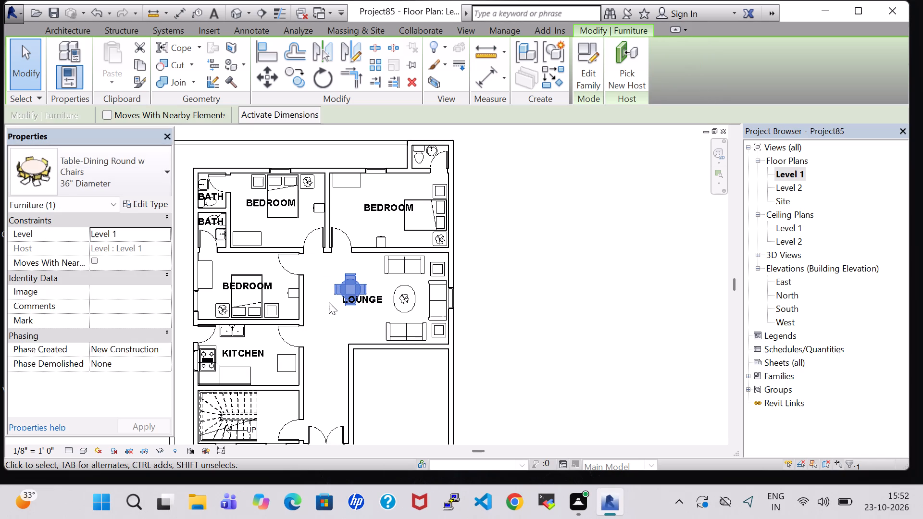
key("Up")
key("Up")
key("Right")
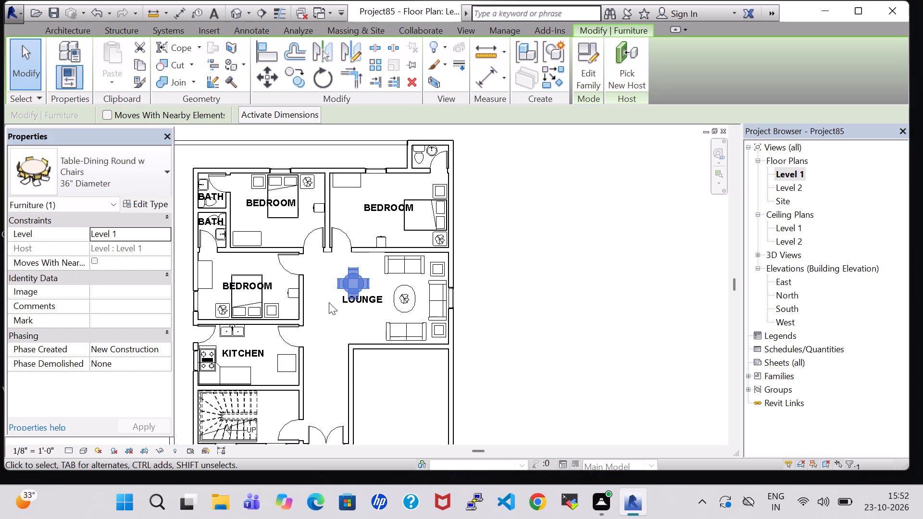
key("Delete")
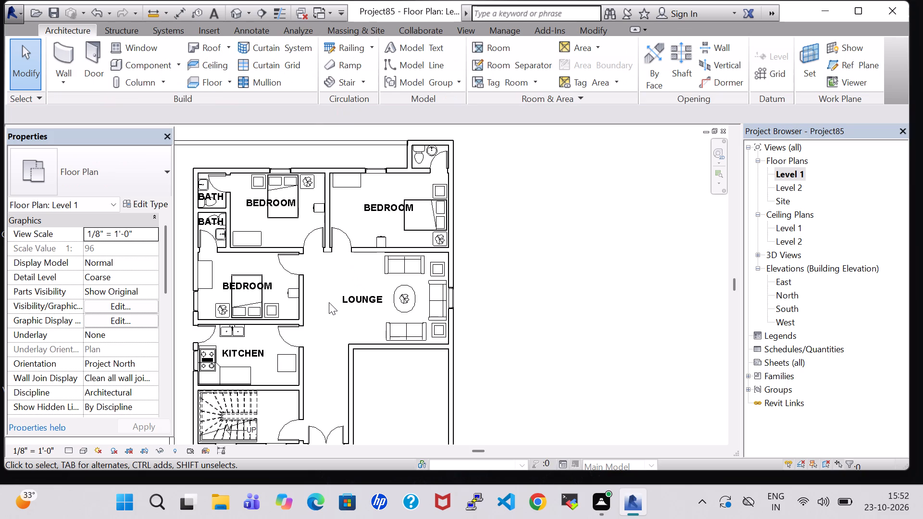
Flip the Sofa-Corbu on the south side of the lounge seating group, and delete it.
scroll(393, 335, "up", 2)
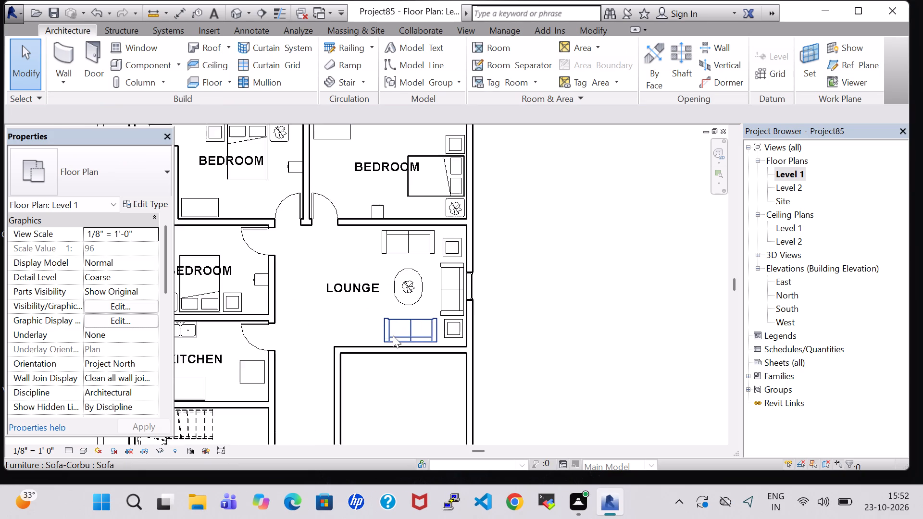
scroll(393, 335, "up", 2)
scroll(393, 335, "down", 1)
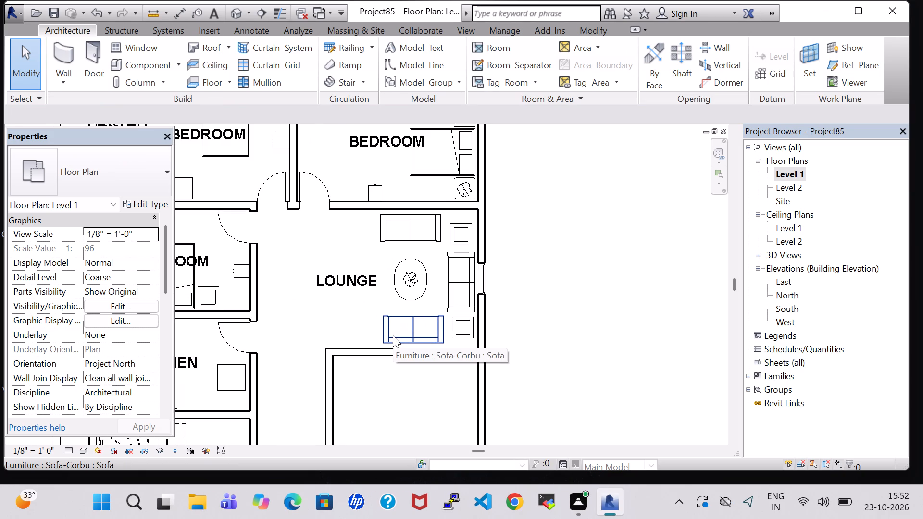
left_click(395, 335)
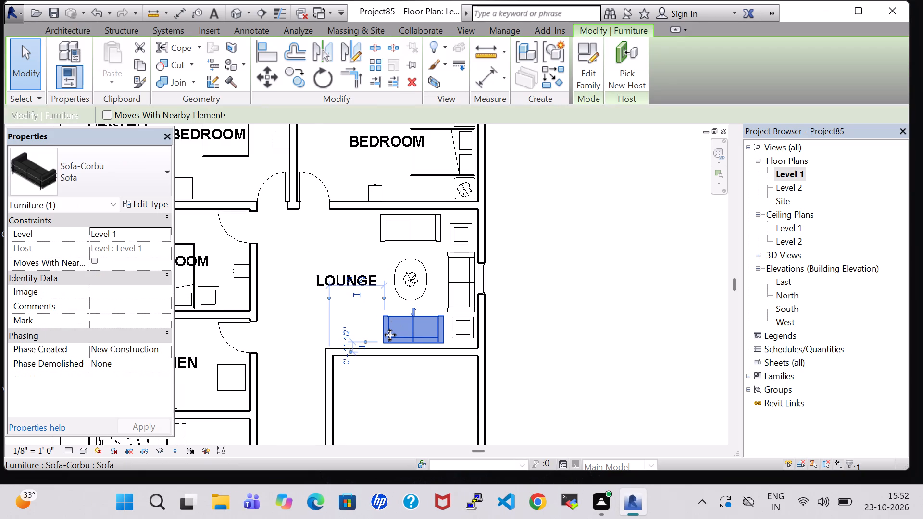
key("space")
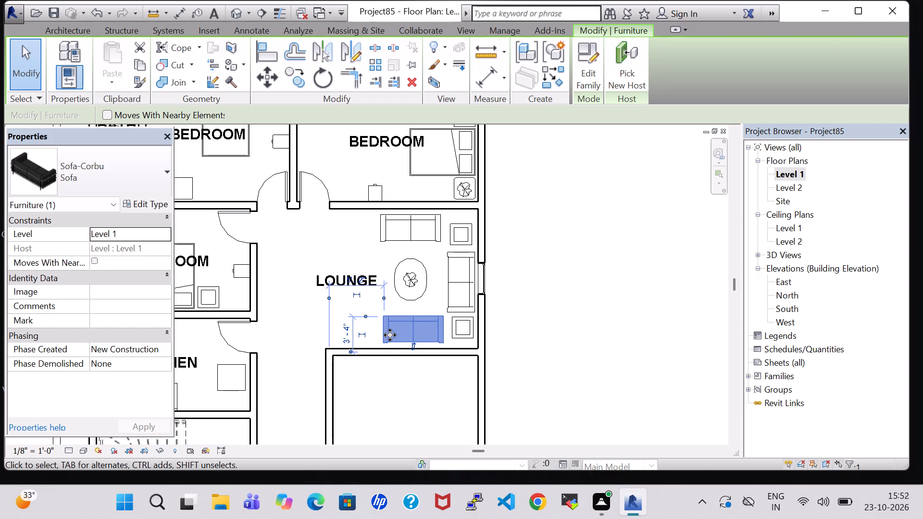
key("Delete")
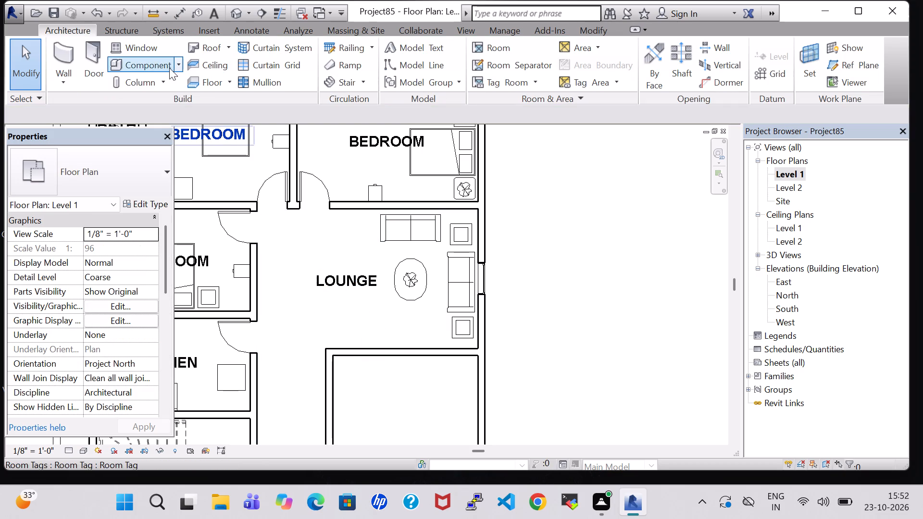
Place a 36" Diameter Table-Dining Round w Chairs west of the LOUNGE label, about 7' 5" south of the bedroom wall.
left_click(158, 67)
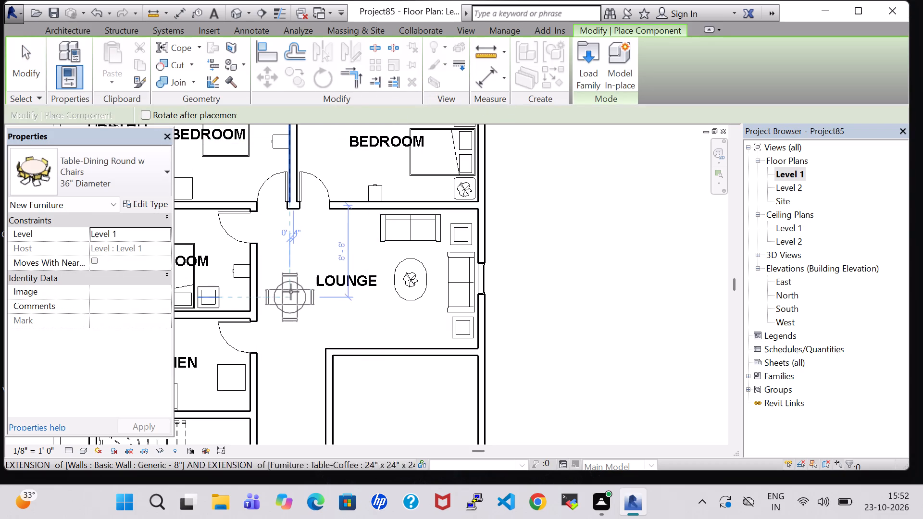
left_click(287, 284)
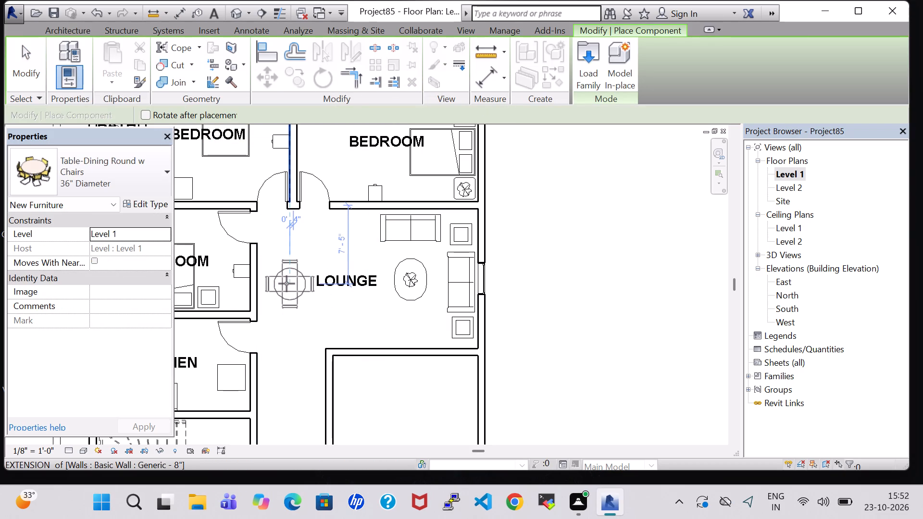
key("Escape")
key("Escape")
Nudge the round dining table slightly west, clear of the LOUNGE label and close to the lounge's west wall.
left_click(287, 284)
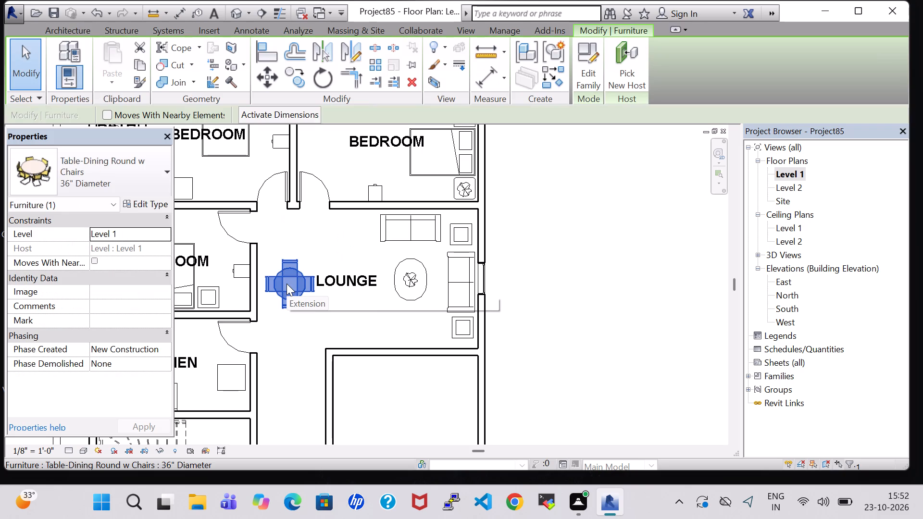
key("Left")
key("Left")
key("Left")
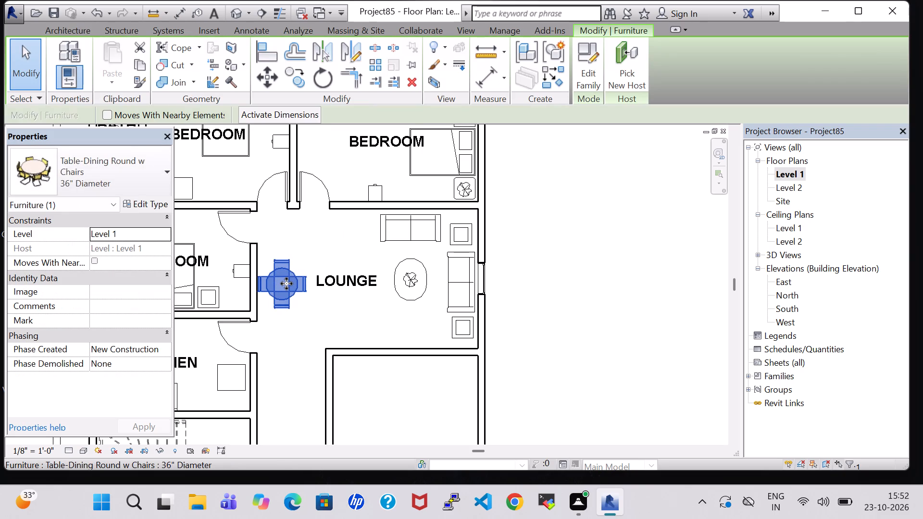
key("Right")
left_click(676, 303)
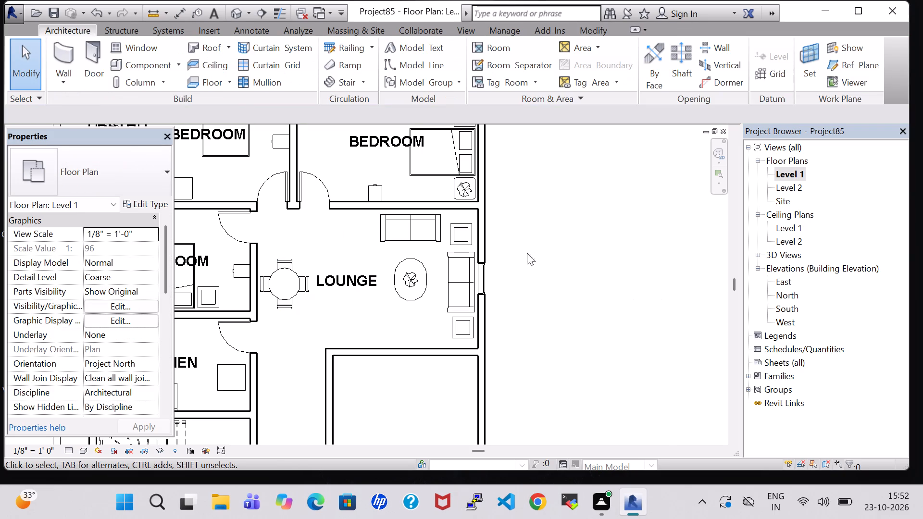
Load the TV - Flat Screen family and place a 32" TV against the lounge's south wall, about 6' 10" from the wall's west end.
scroll(361, 407, "down", 3)
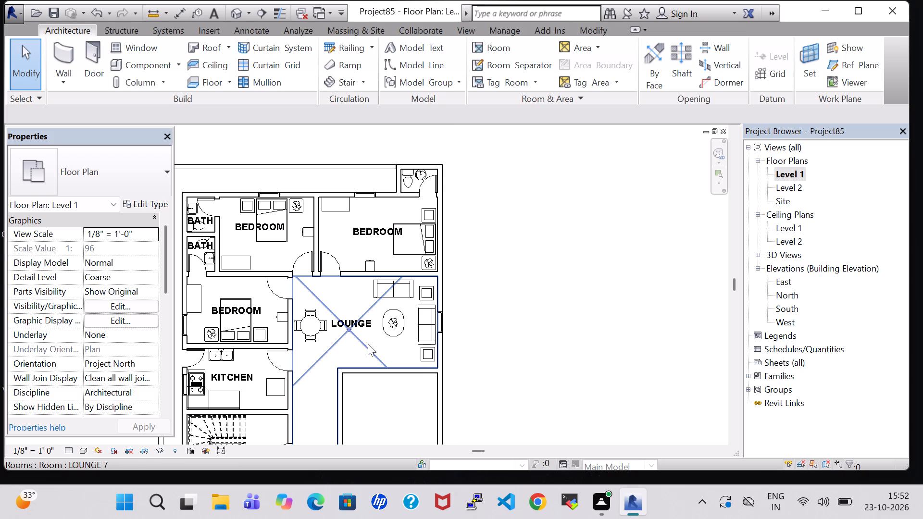
left_click(530, 280)
left_click(118, 65)
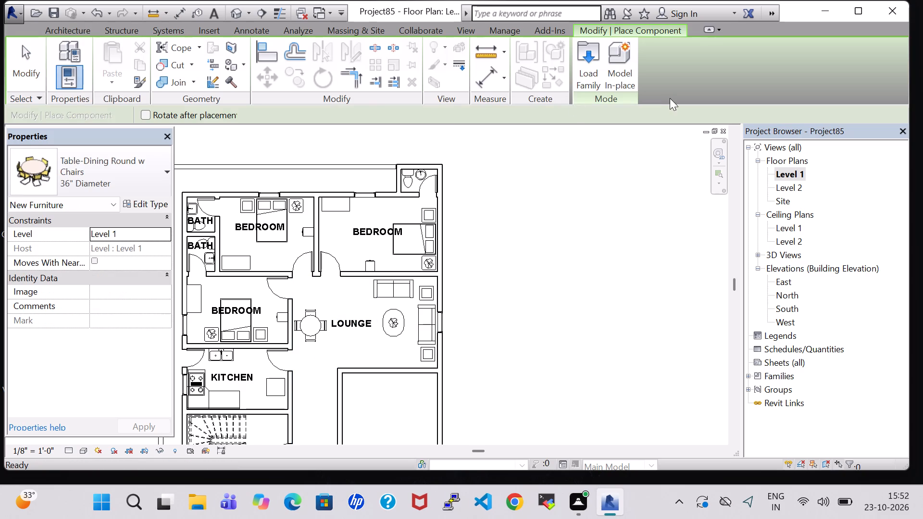
left_click(599, 75)
double_click(548, 327)
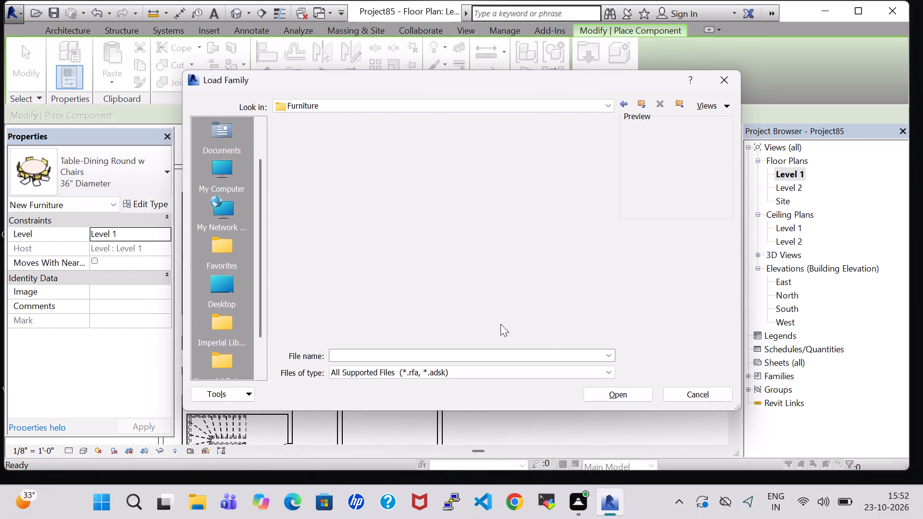
left_click(303, 263)
left_click(610, 394)
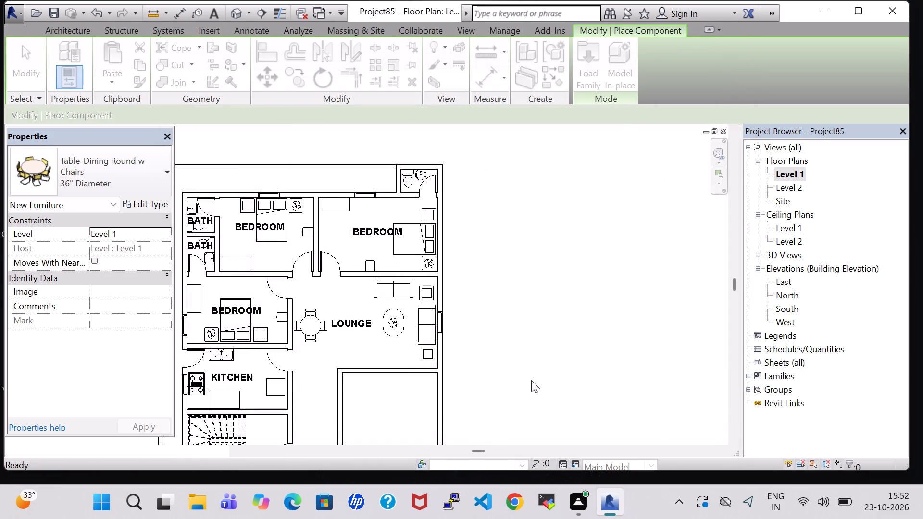
scroll(401, 381, "up", 6)
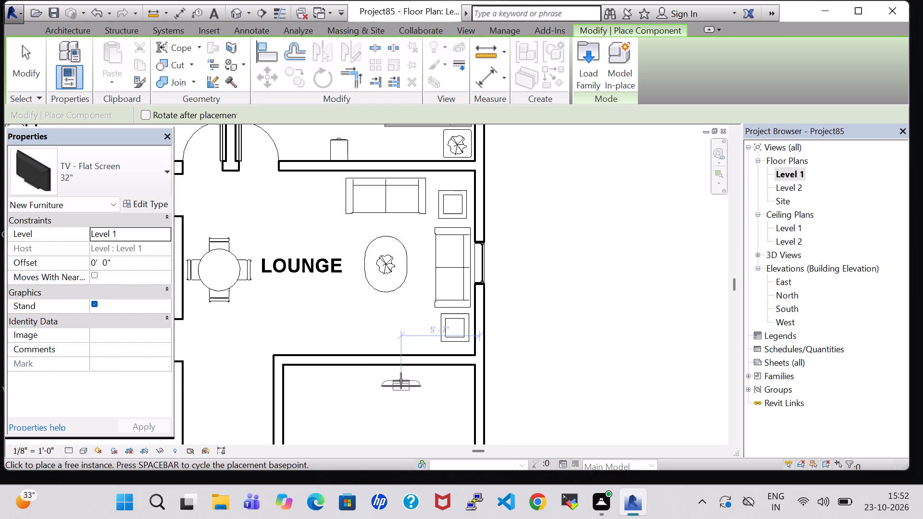
key("space")
key("space")
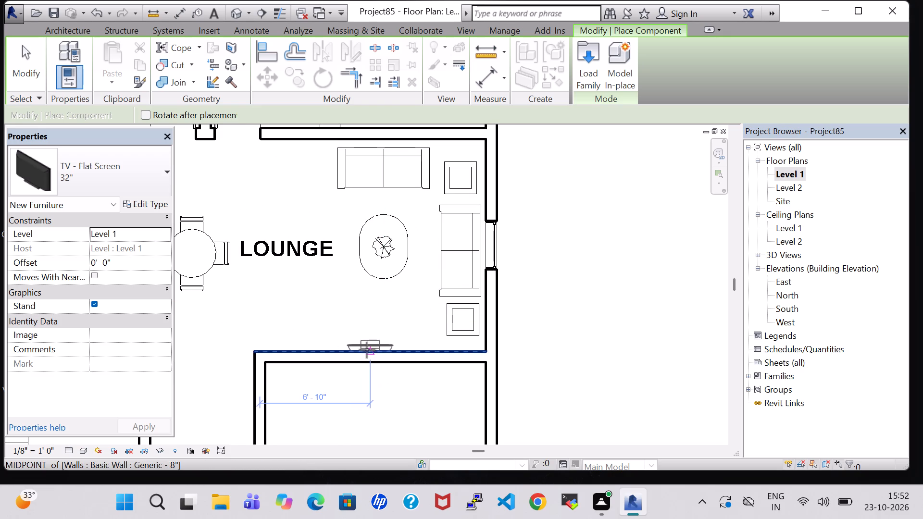
left_click(371, 351)
key("Escape")
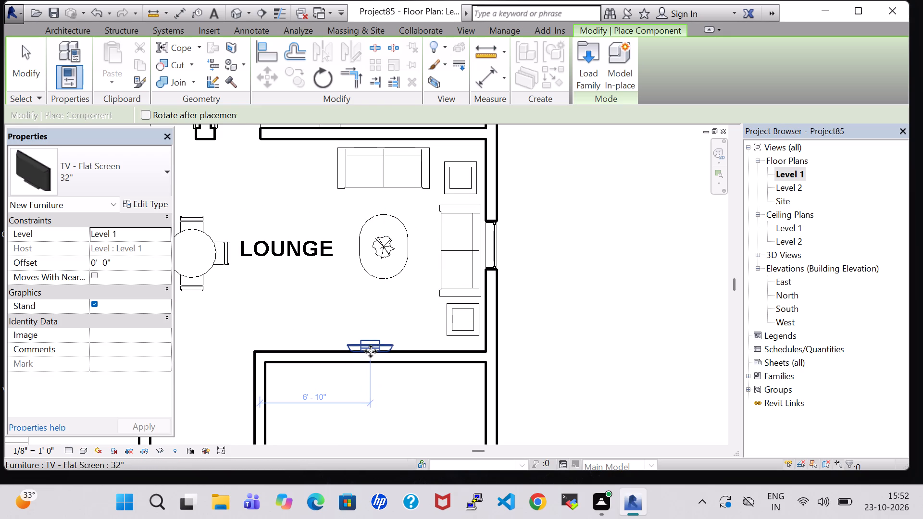
key("Escape")
Change the lounge TV's type to 46".
left_click(371, 346)
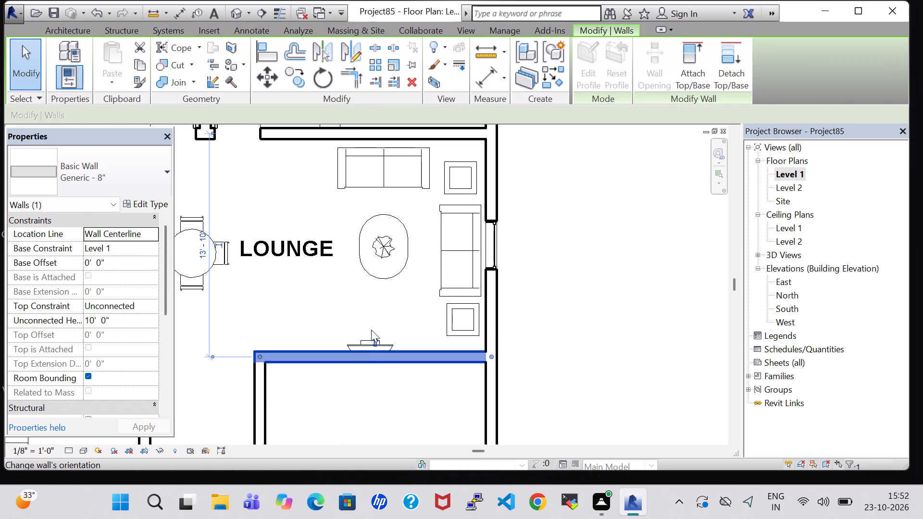
left_click(372, 317)
left_click(372, 342)
left_click(147, 183)
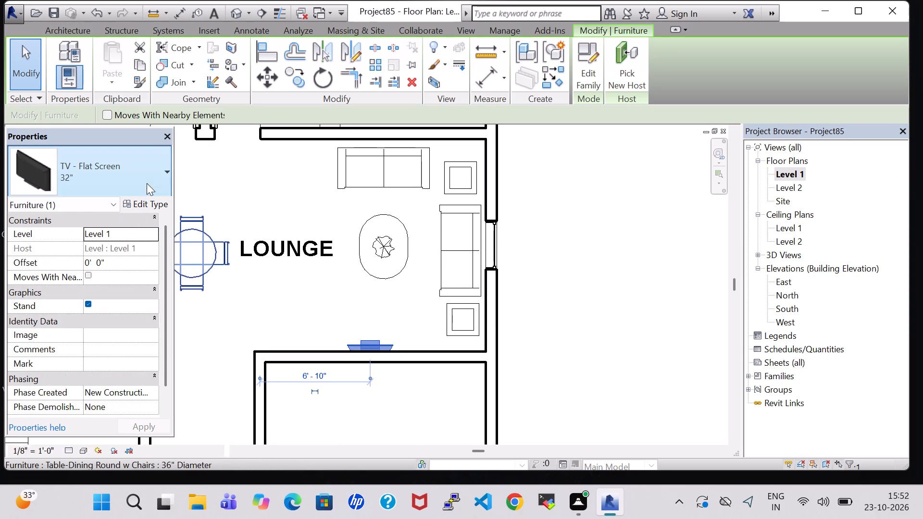
left_click(116, 186)
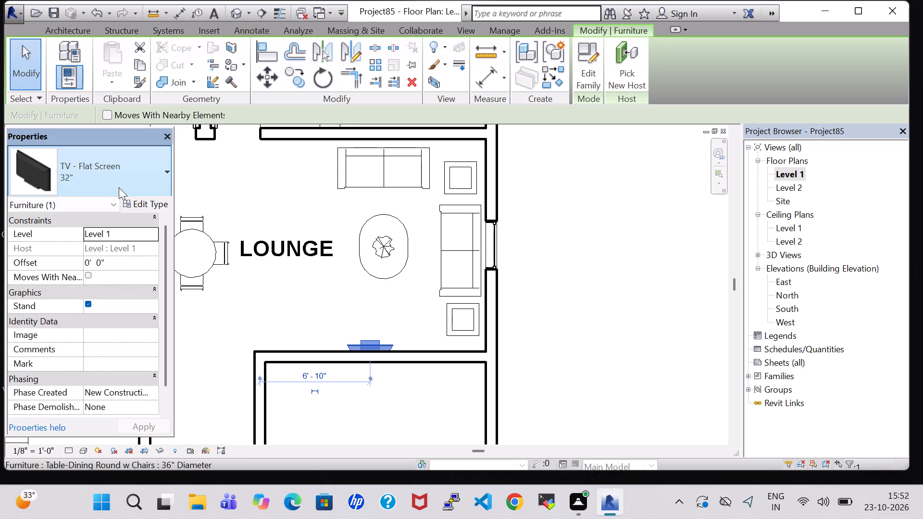
left_click(125, 203)
left_click(306, 109)
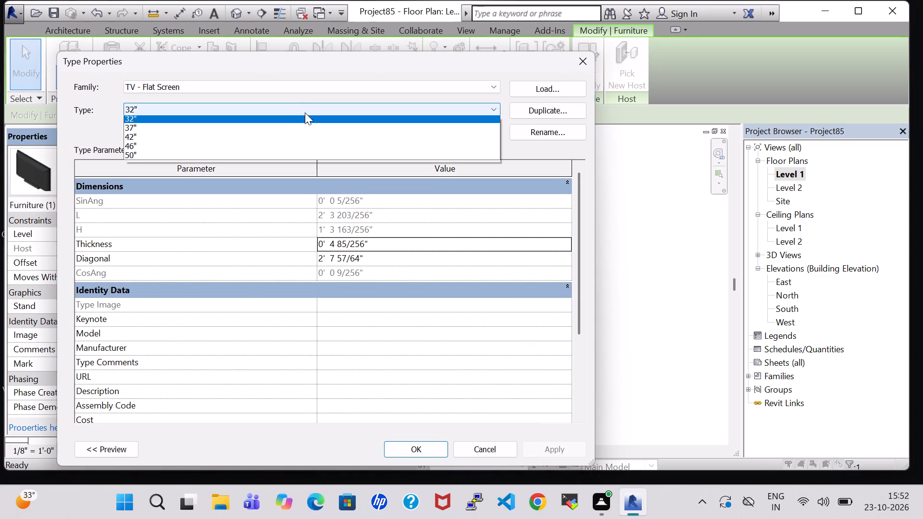
left_click(297, 146)
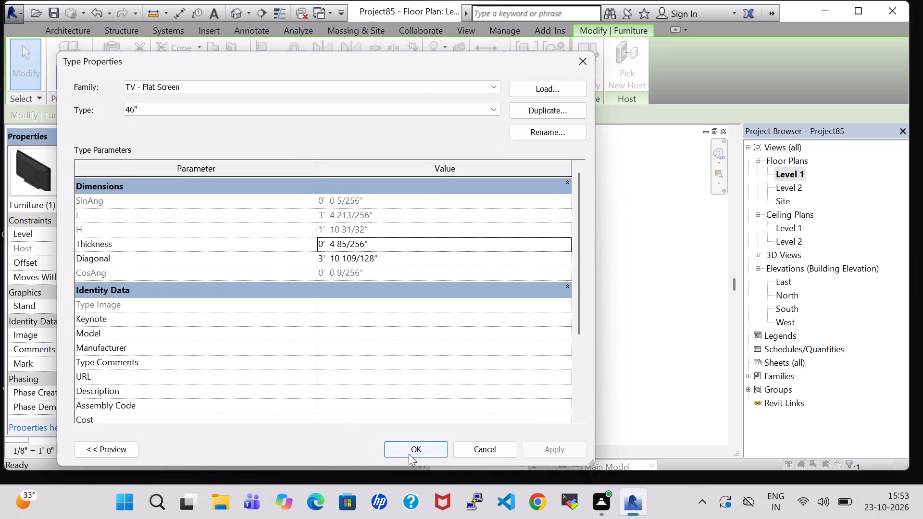
left_click(409, 454)
left_click(634, 360)
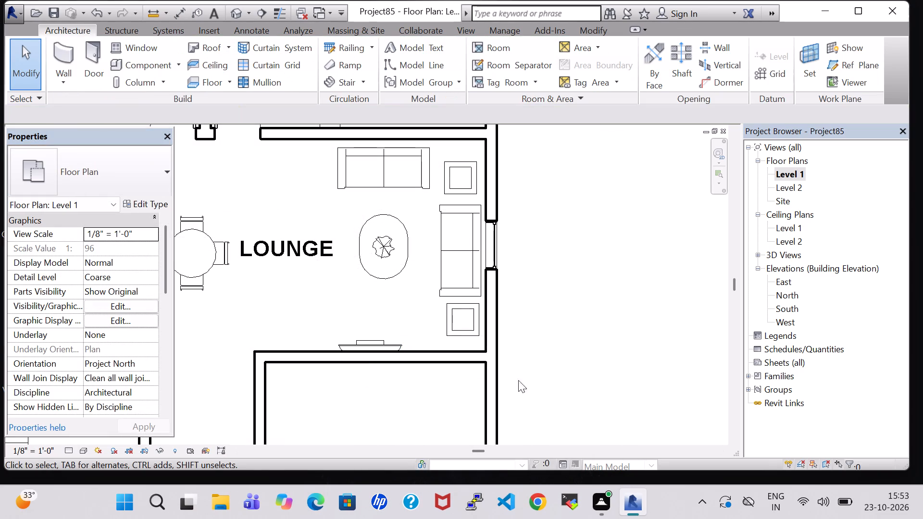
Nudge the TV slightly east along the lounge's south wall, closer to the coffee table's centre line.
left_click(368, 338)
key("Right")
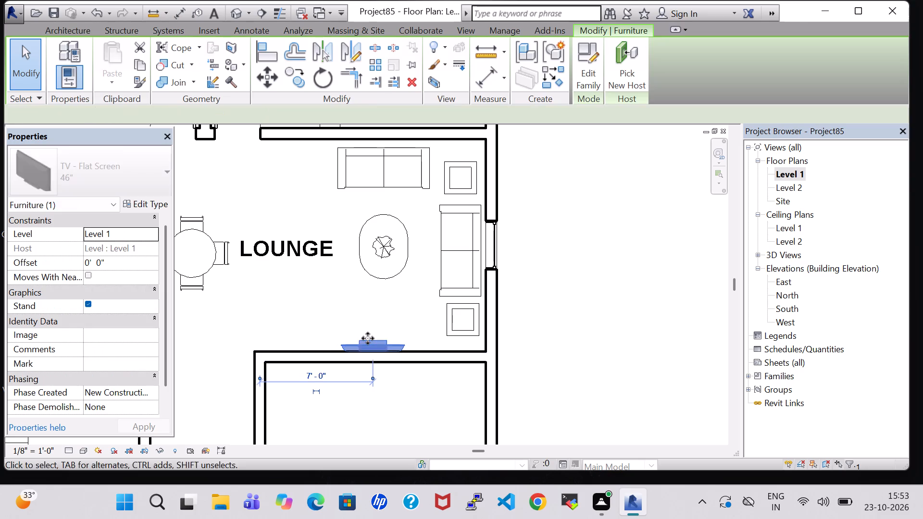
key("Right")
key("Right")
key("Right")
left_click(575, 316)
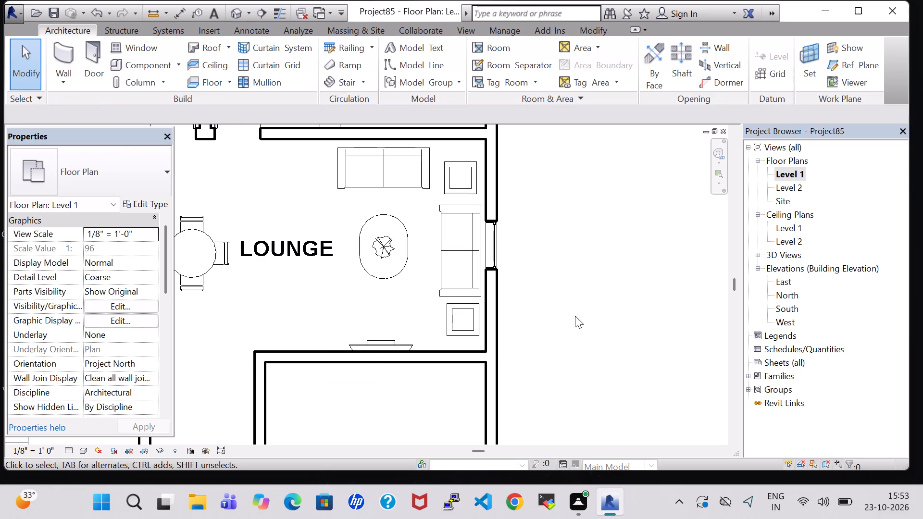
Place a tagged room in the passage between the kitchen and the unfurnished southeast room, and rename it LOBBY.
scroll(575, 316, "down", 4)
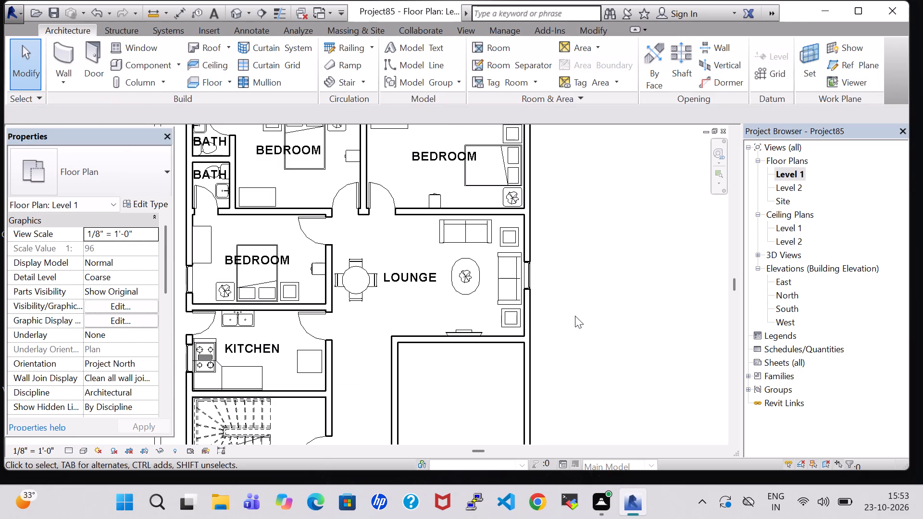
middle_click_drag(575, 316, 575, 305)
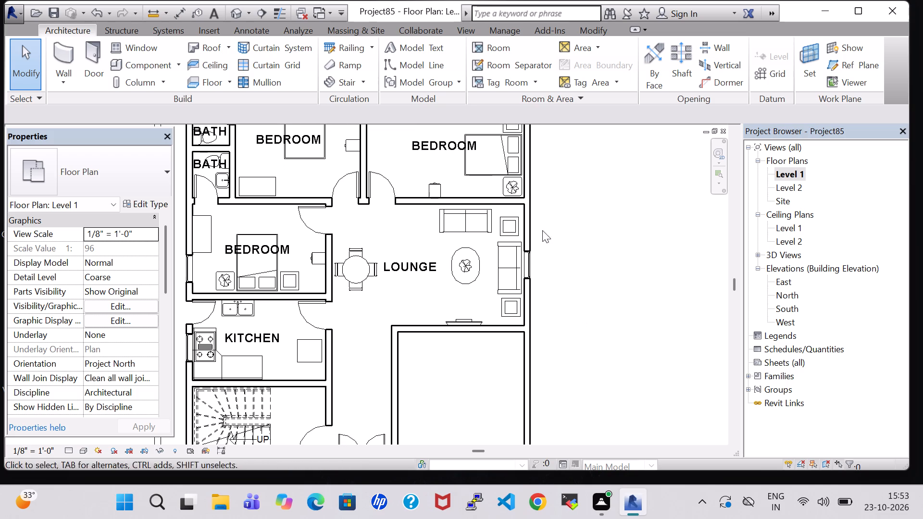
left_click(506, 50)
left_click(361, 377)
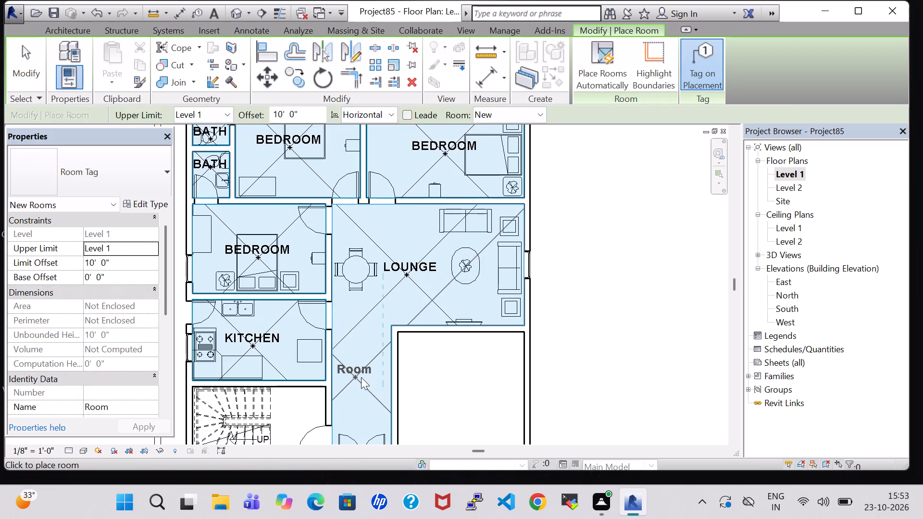
left_click(776, 457)
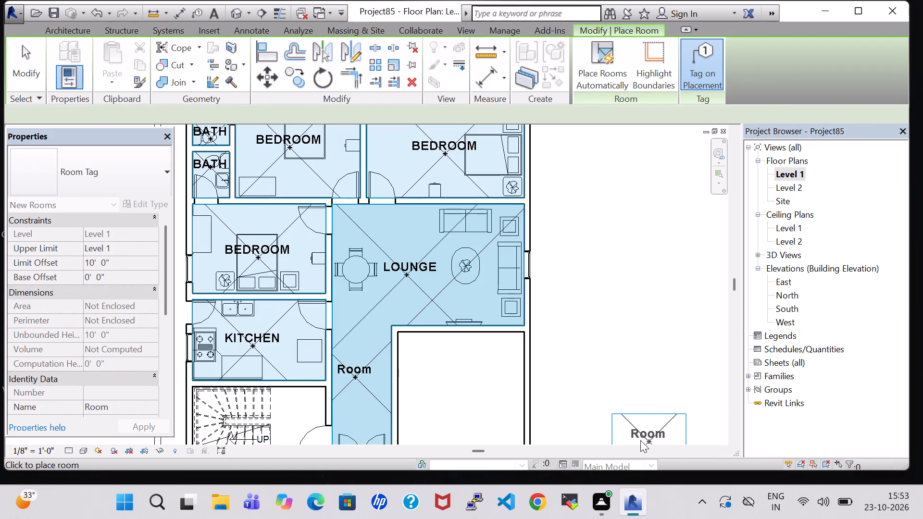
key("Escape")
key("Escape")
left_click(355, 376)
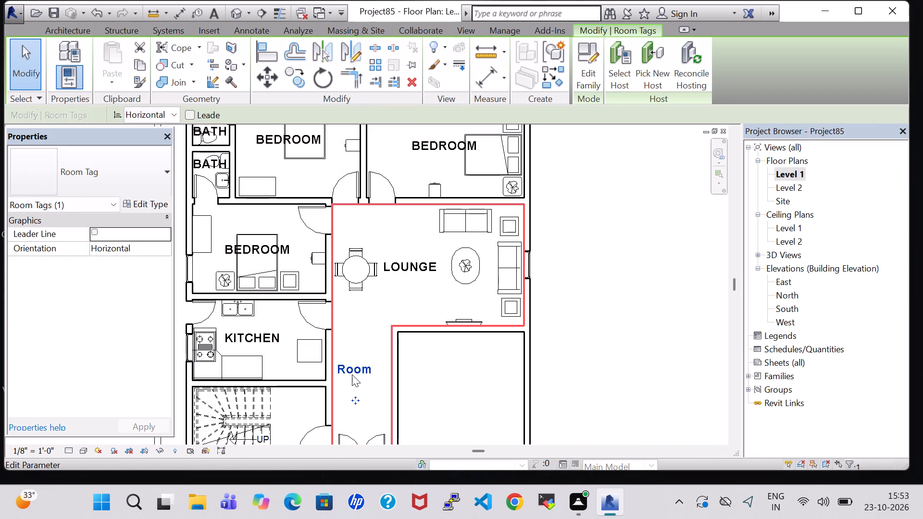
left_click(352, 374)
key("BackSpace")
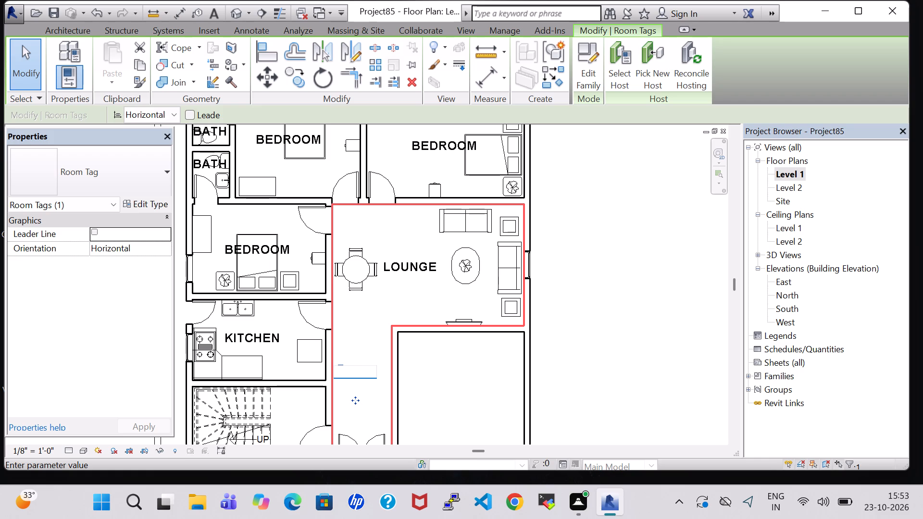
type("LO")
type("BBY")
key("Return")
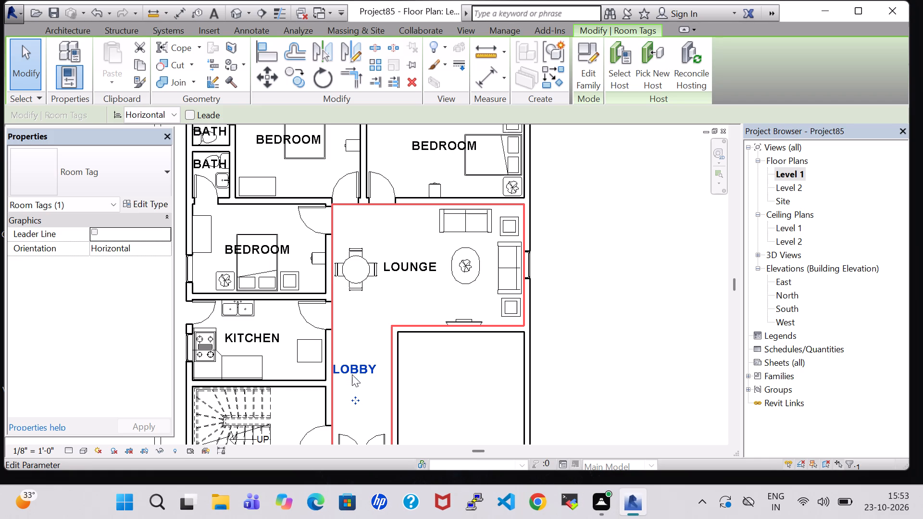
Set the LOBBY tag's orientation to Vertical and nudge it slightly north and east to centre it in the passage.
key("Right")
key("Right")
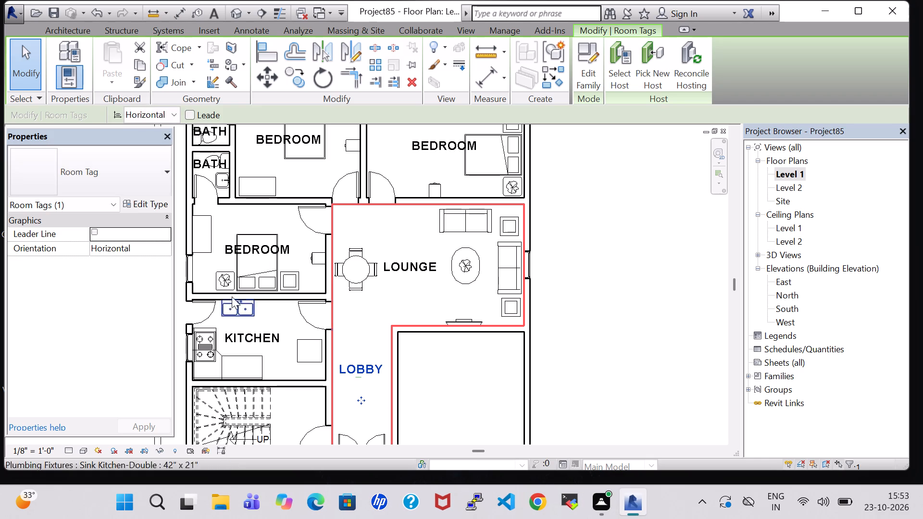
left_click(170, 118)
left_click(169, 135)
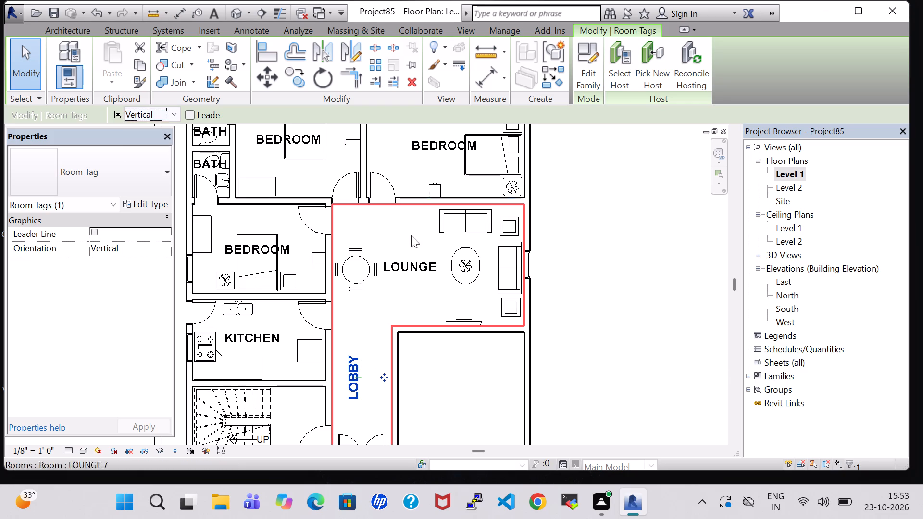
key("Up")
key("Up")
key("Right")
key("Right")
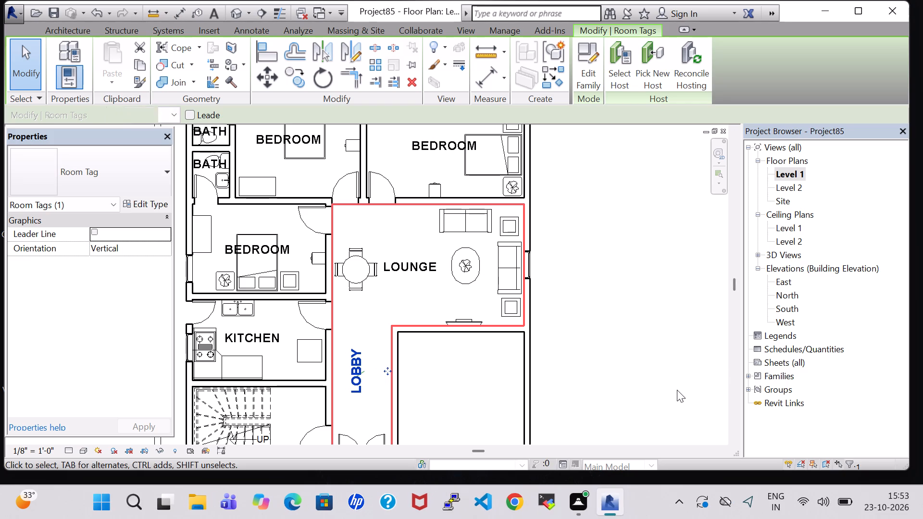
key("Right")
left_click(594, 313)
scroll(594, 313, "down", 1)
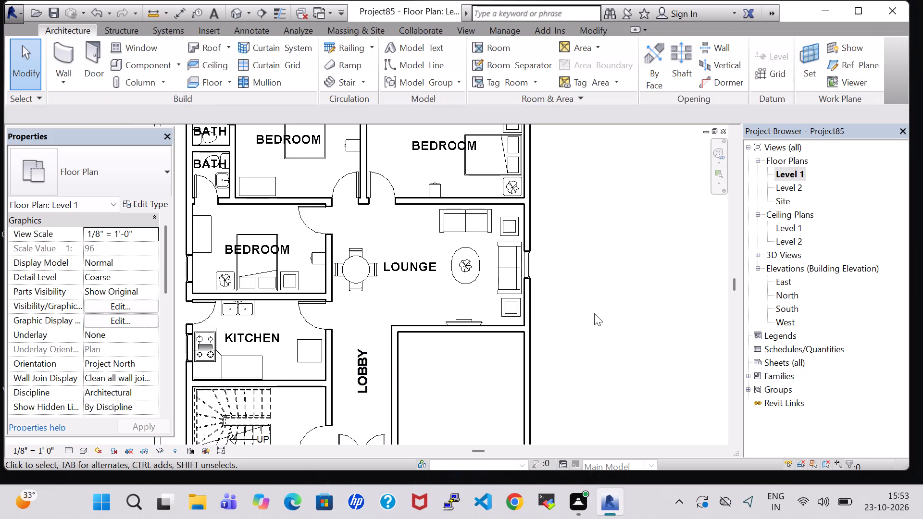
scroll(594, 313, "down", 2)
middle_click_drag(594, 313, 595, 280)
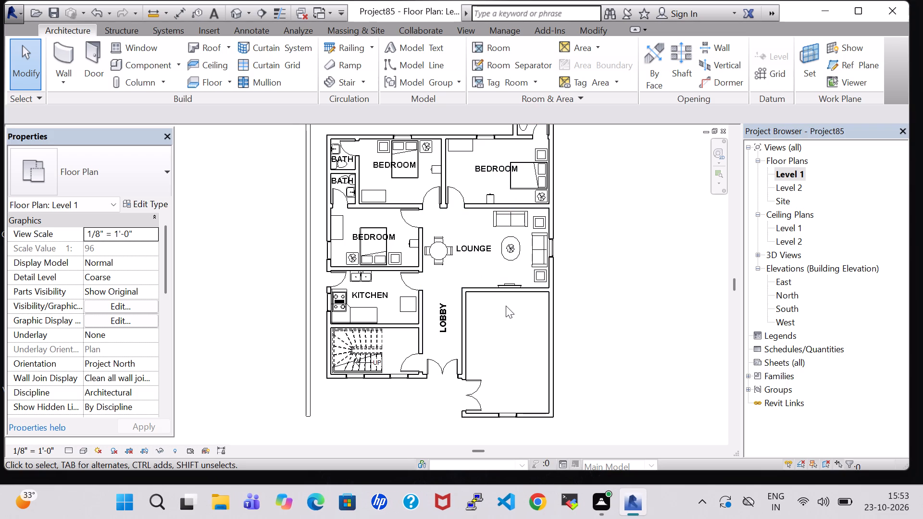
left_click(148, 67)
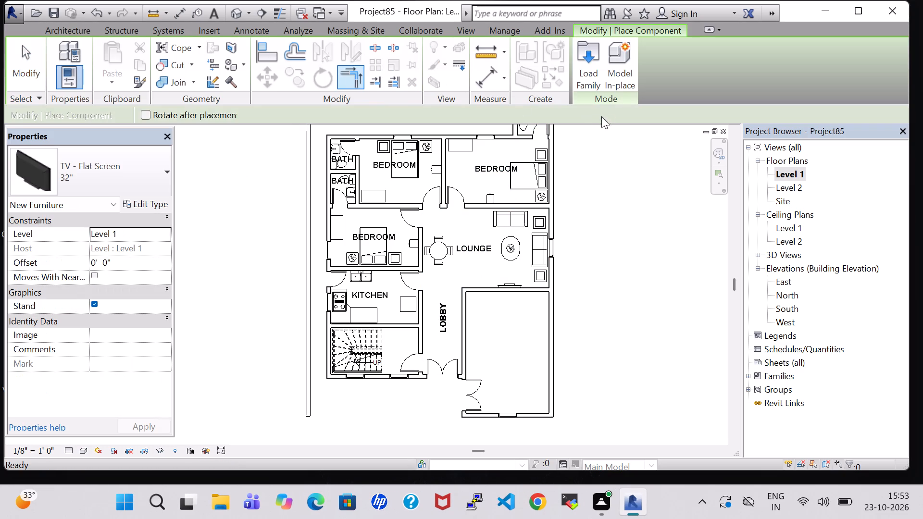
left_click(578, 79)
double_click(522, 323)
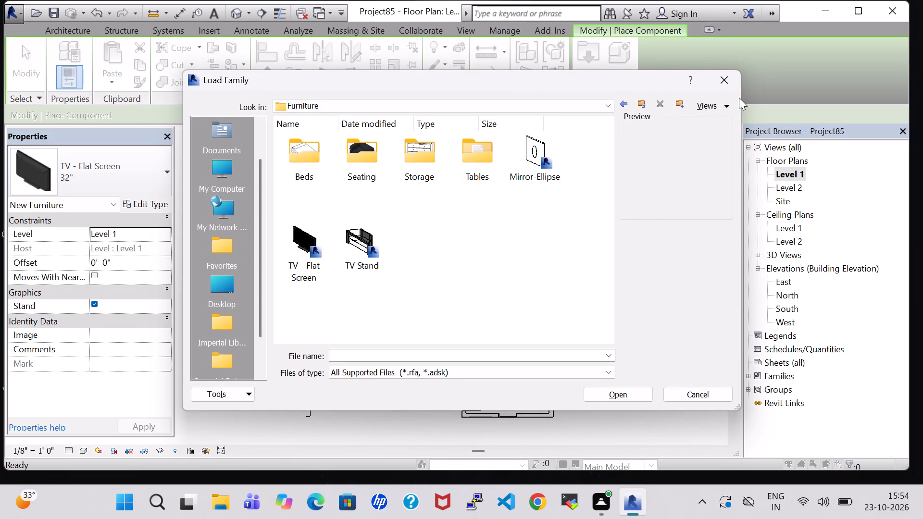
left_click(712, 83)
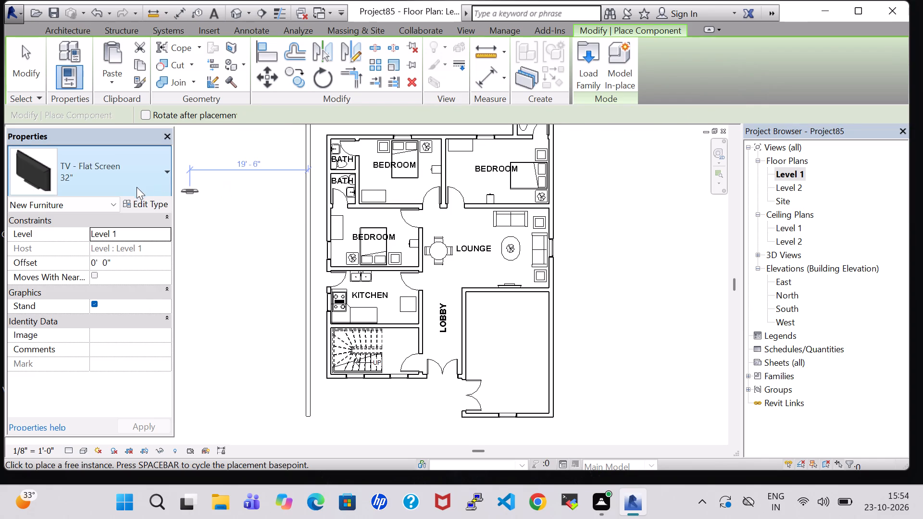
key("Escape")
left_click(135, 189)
Place a 60" x 30" Student desk in the southeast corner of the unfurnished room, long side along the south wall.
left_click(125, 61)
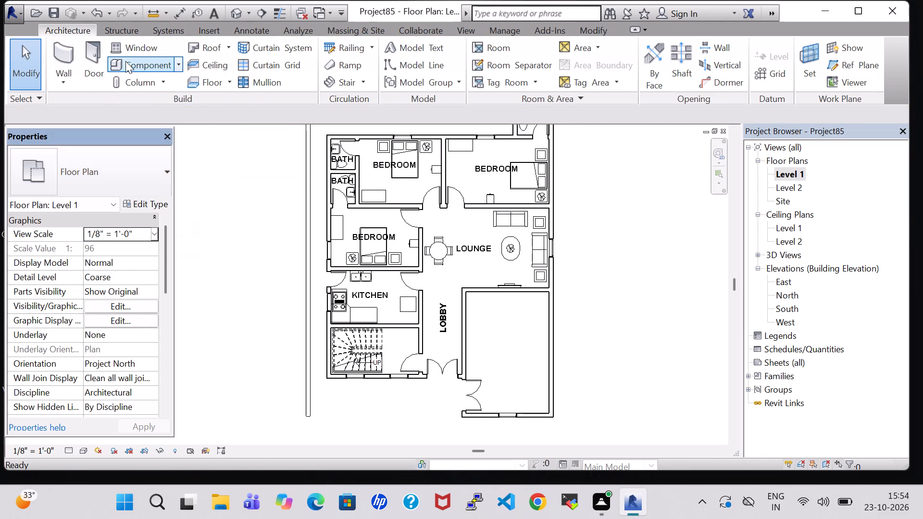
left_click(148, 63)
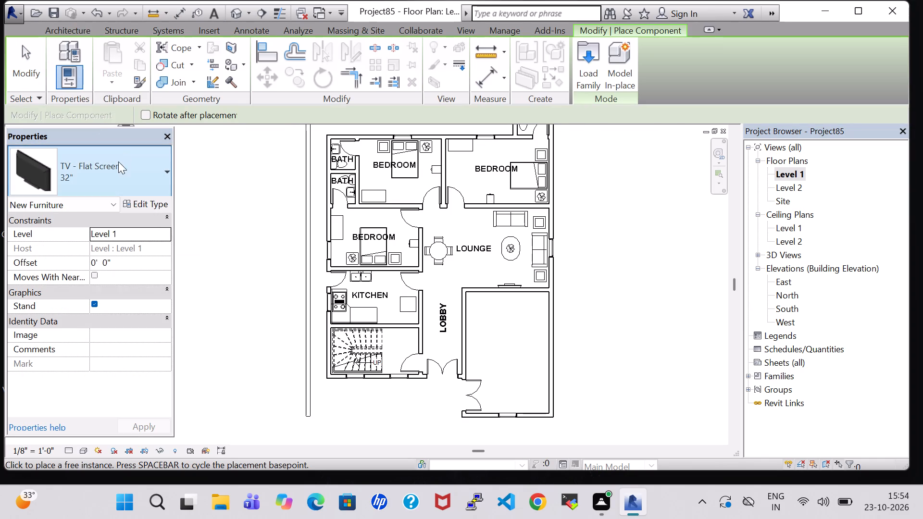
left_click(118, 166)
scroll(95, 316, "up", 2)
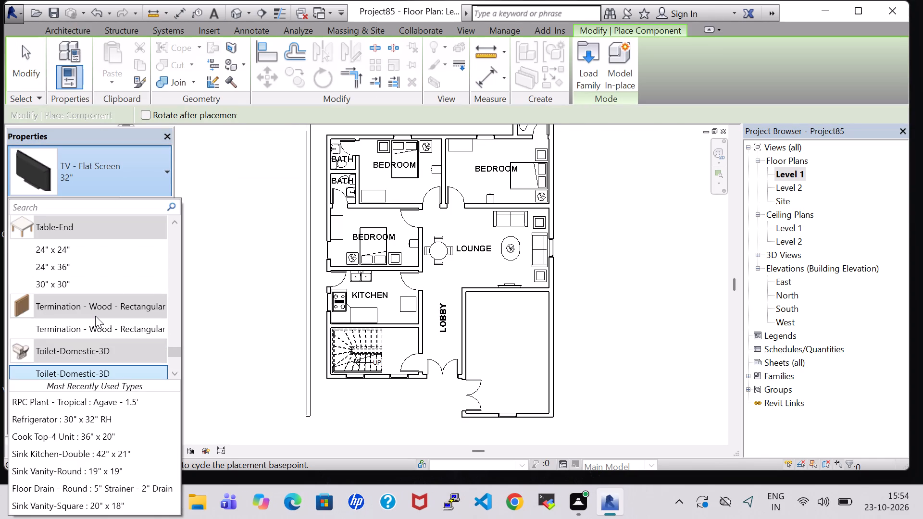
scroll(95, 316, "up", 1)
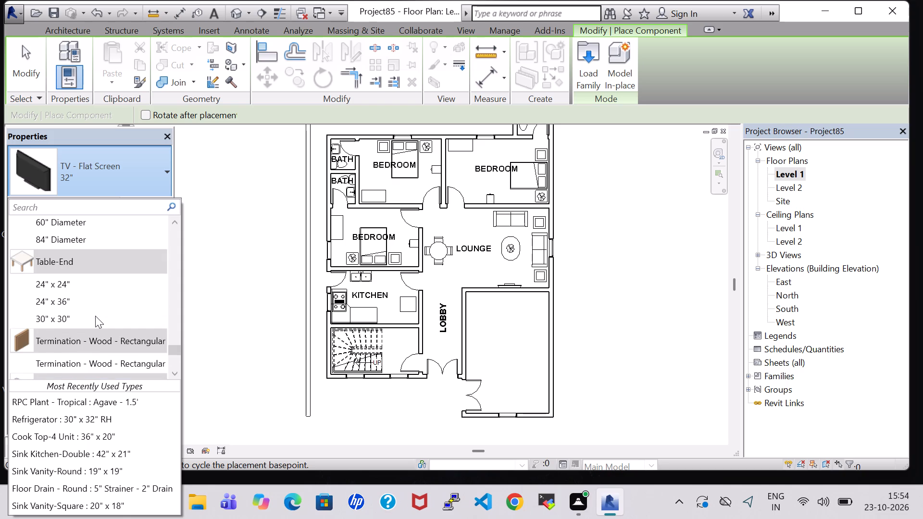
scroll(95, 316, "up", 8)
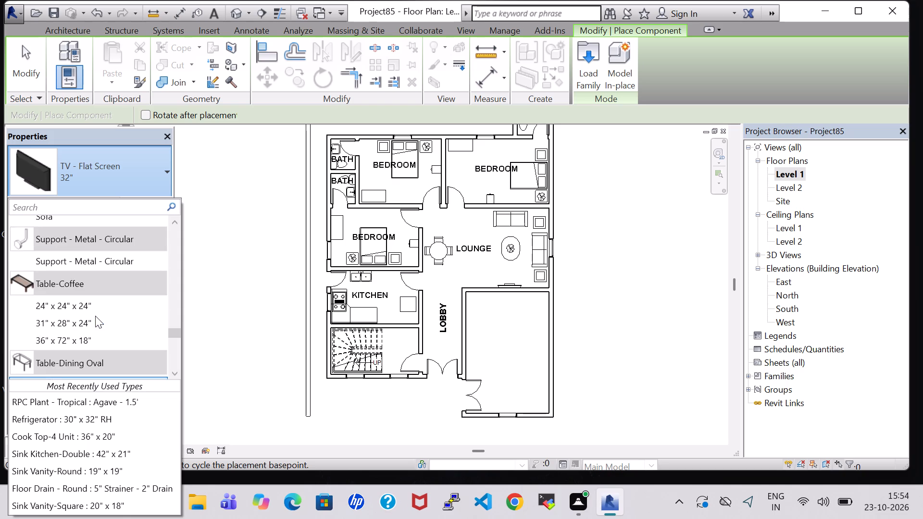
scroll(95, 316, "up", 8)
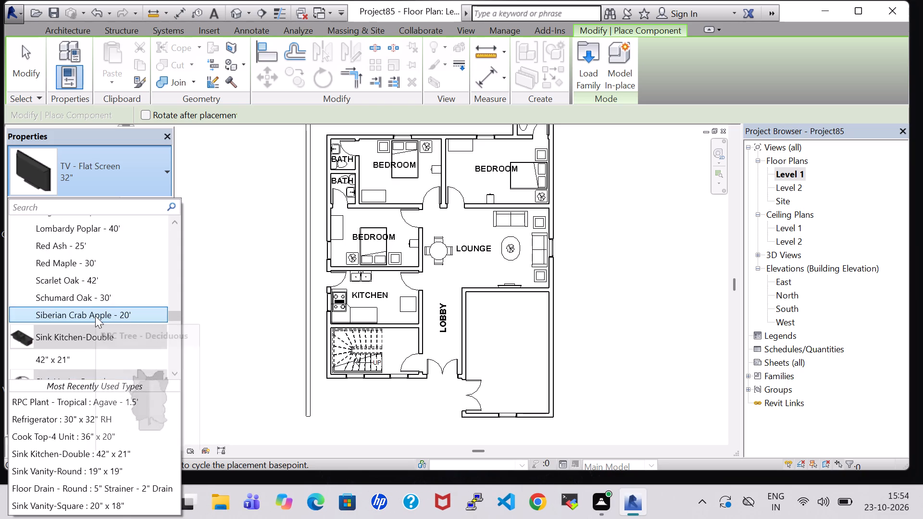
scroll(95, 316, "up", 20)
scroll(95, 316, "up", 2)
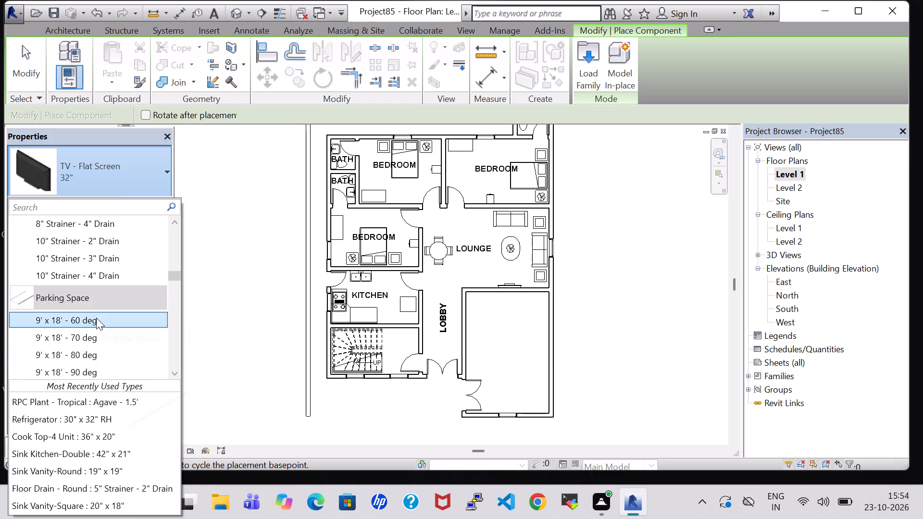
scroll(96, 318, "up", 9)
left_click(94, 274)
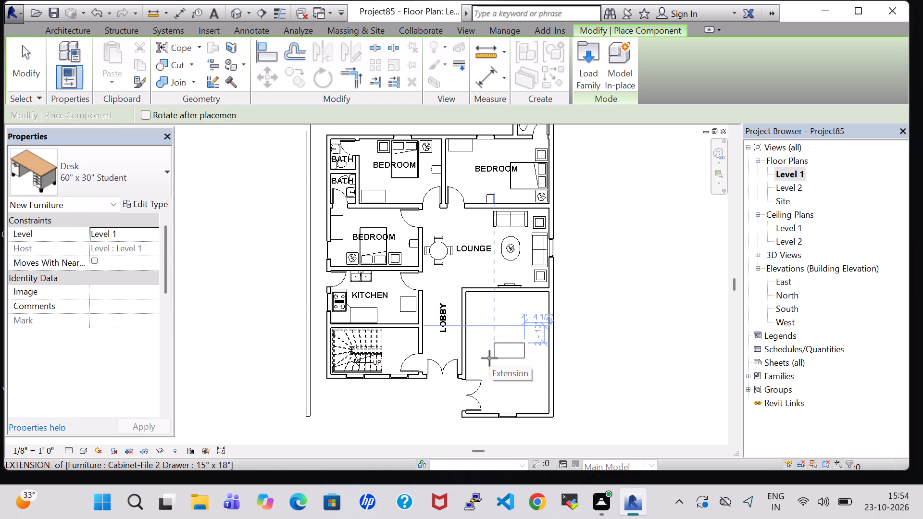
key("space")
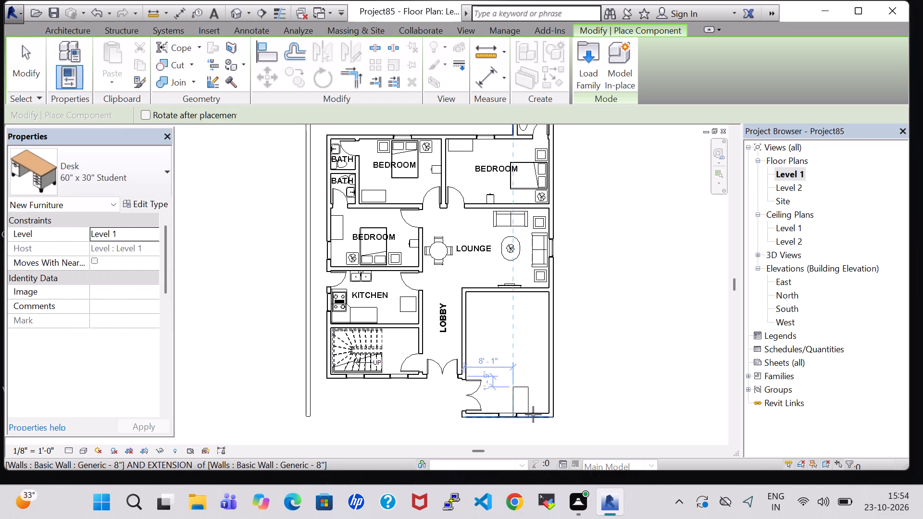
key("space")
key("space")
scroll(533, 411, "up", 7)
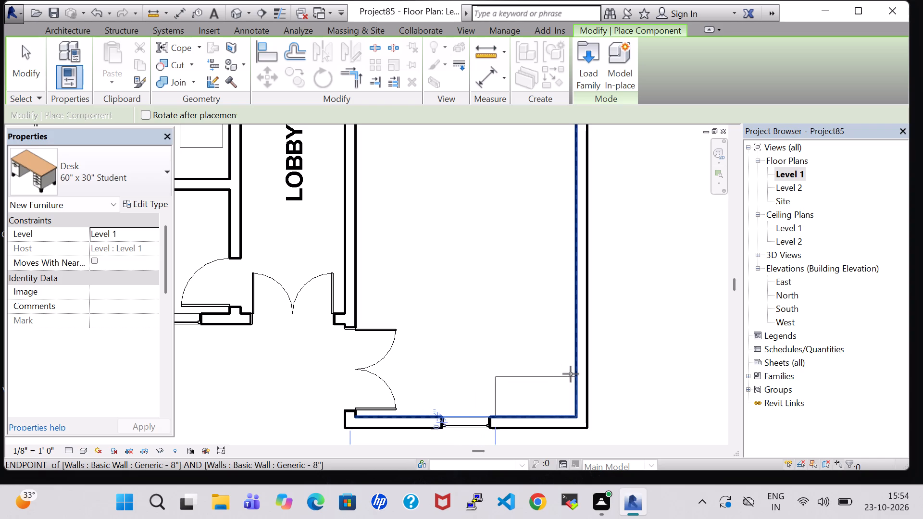
left_click(570, 375)
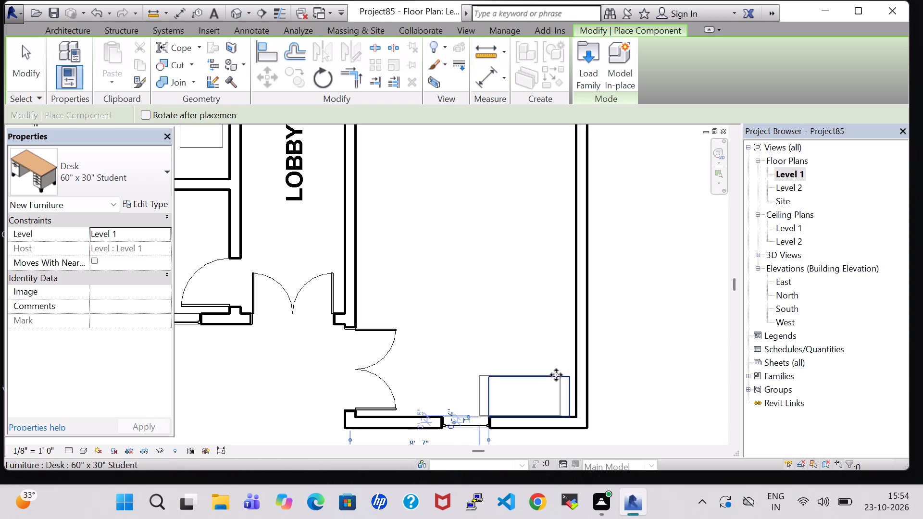
key("Escape")
key("Escape")
Nudge the window in the southeast room's south wall slightly west, clear of the desk.
left_click(483, 423)
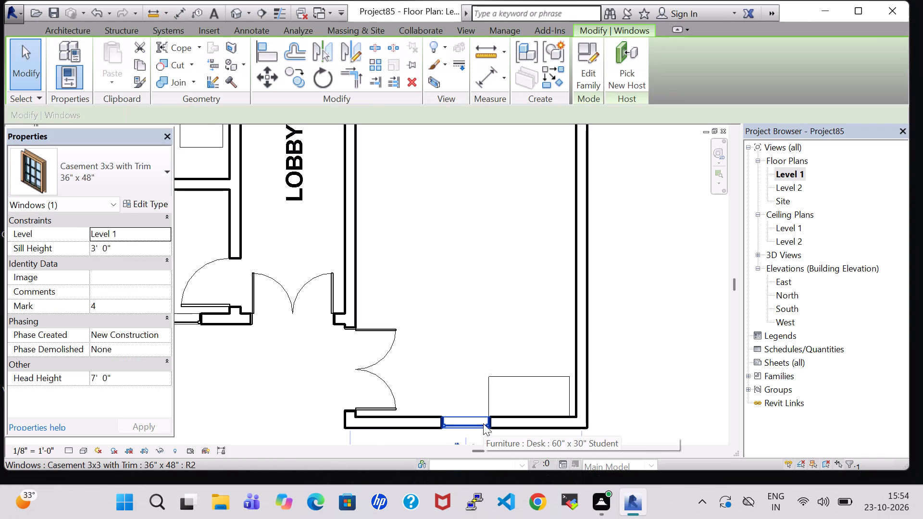
key("Left")
key("Left")
key("Left")
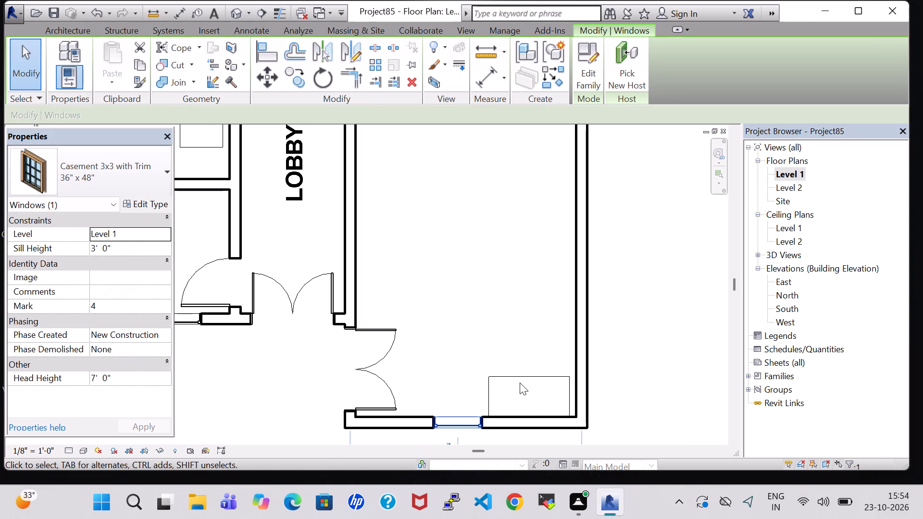
Nudge the desk slightly north and east within the southeast room's corner.
left_click(520, 383)
key("Up")
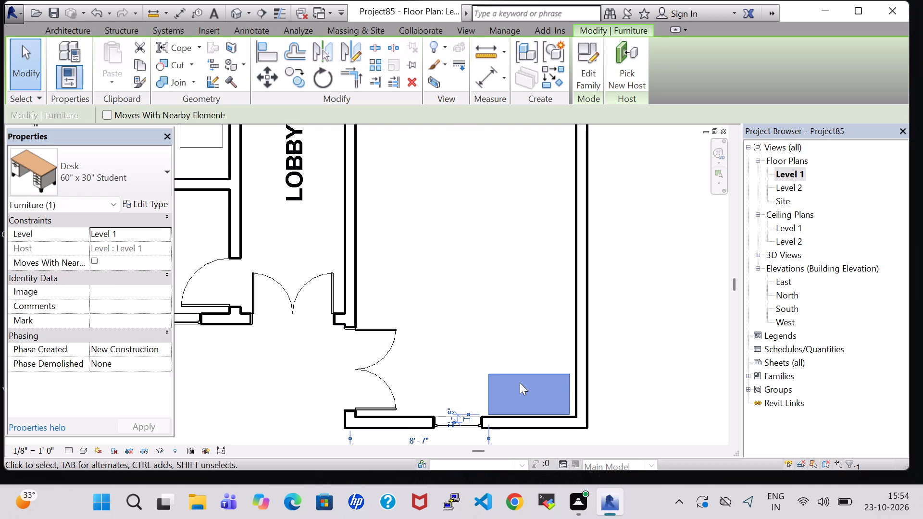
key("Right")
left_click(492, 320)
Load the Seating-Auditorium family from the Furniture library's Seating folder.
scroll(492, 320, "down", 2)
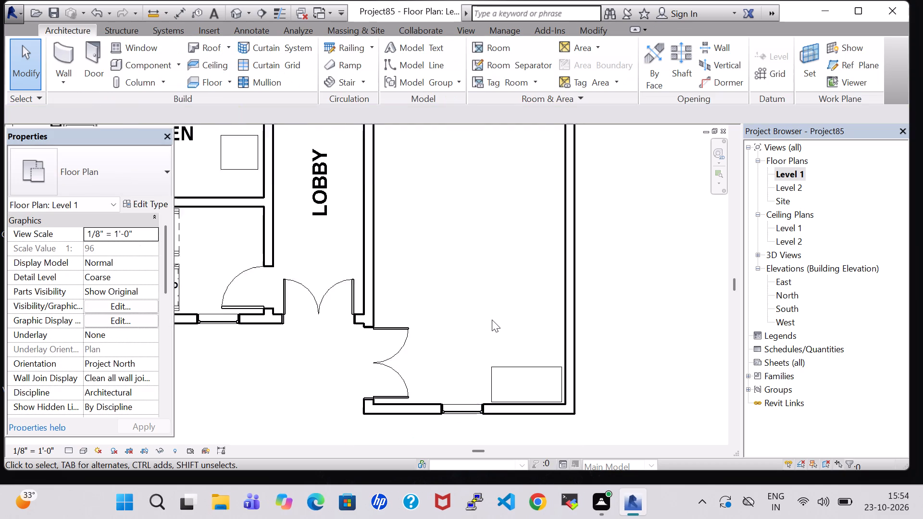
scroll(492, 320, "down", 1)
left_click(168, 61)
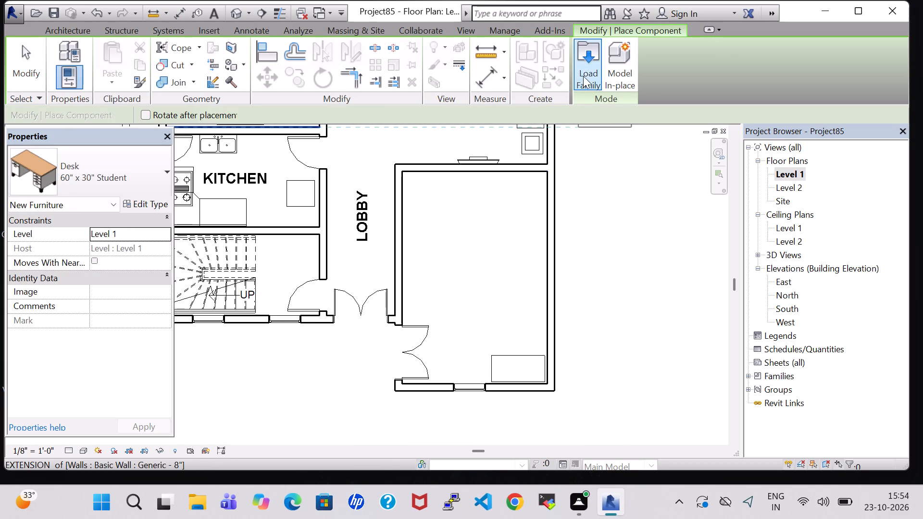
left_click(583, 76)
double_click(526, 313)
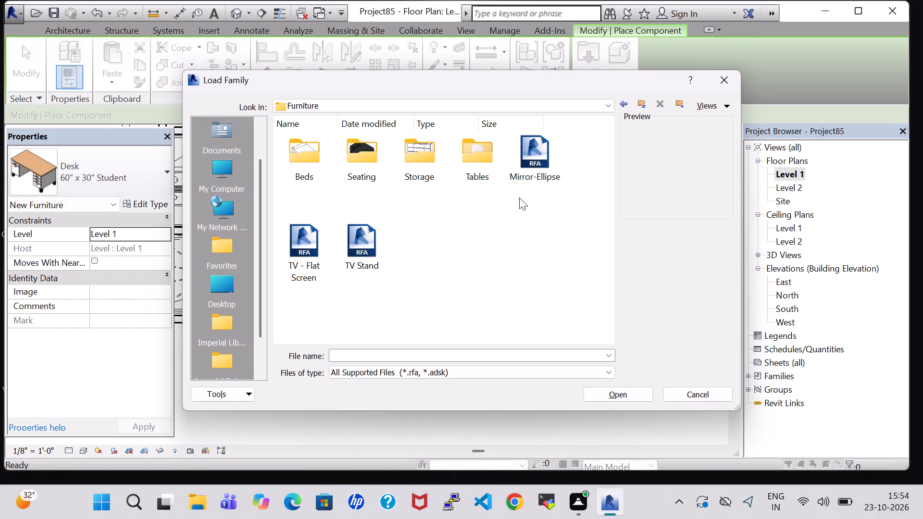
double_click(382, 161)
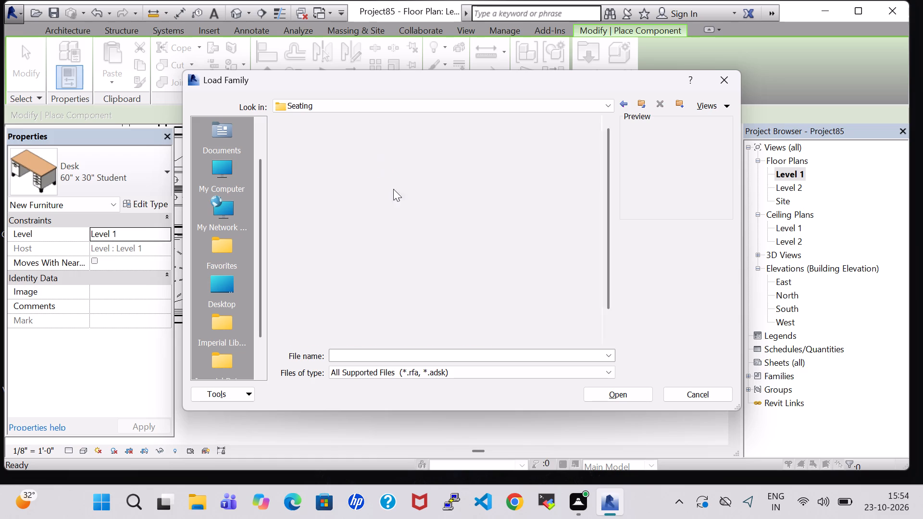
scroll(404, 225, "down", 2)
left_click(306, 306)
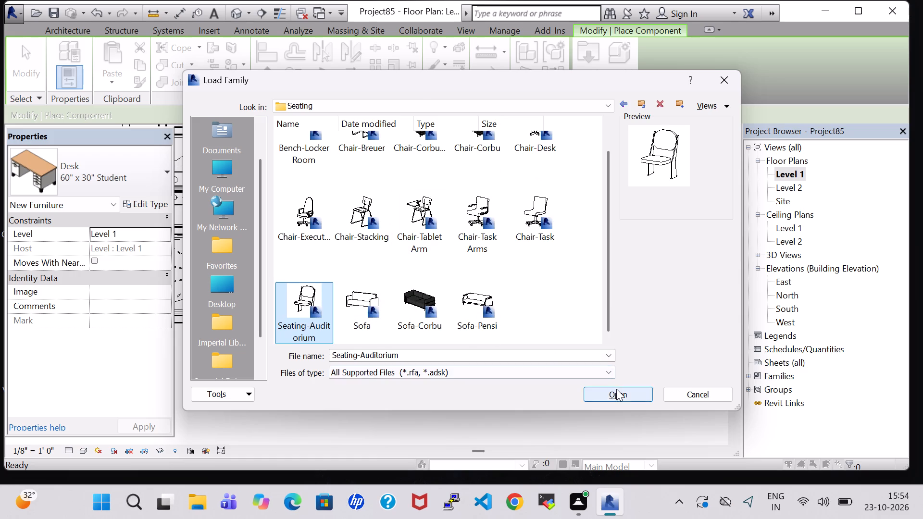
left_click(616, 389)
Place two 18" x 24" x 30" auditorium seats side by side north of the desk, facing south towards it, about 3' apart.
scroll(526, 342, "up", 6)
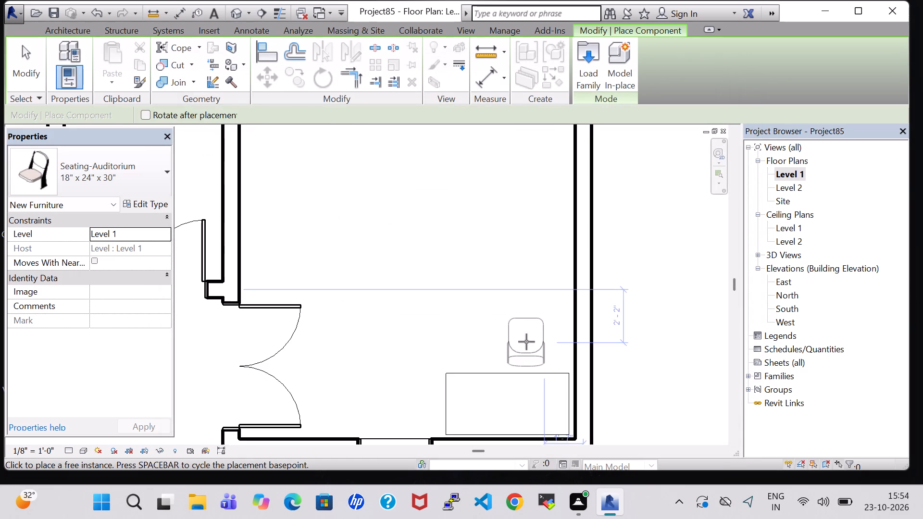
key("space")
key("space")
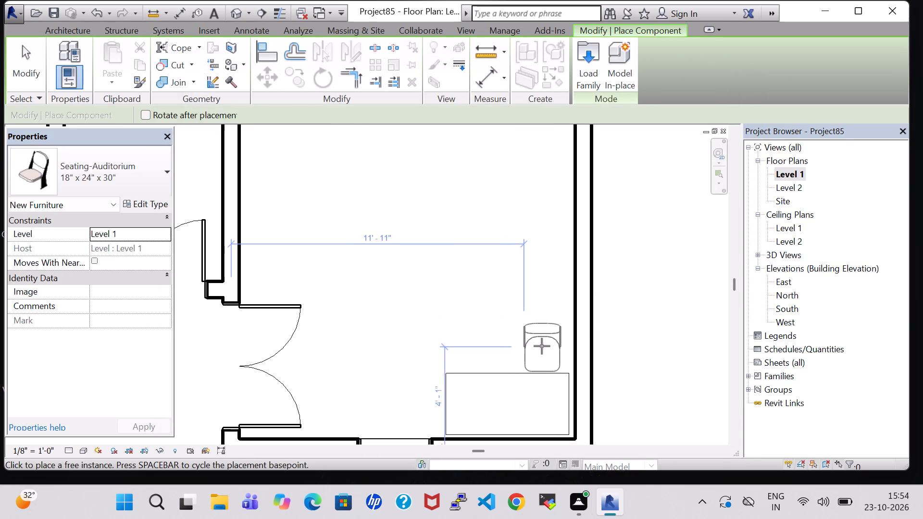
left_click(542, 346)
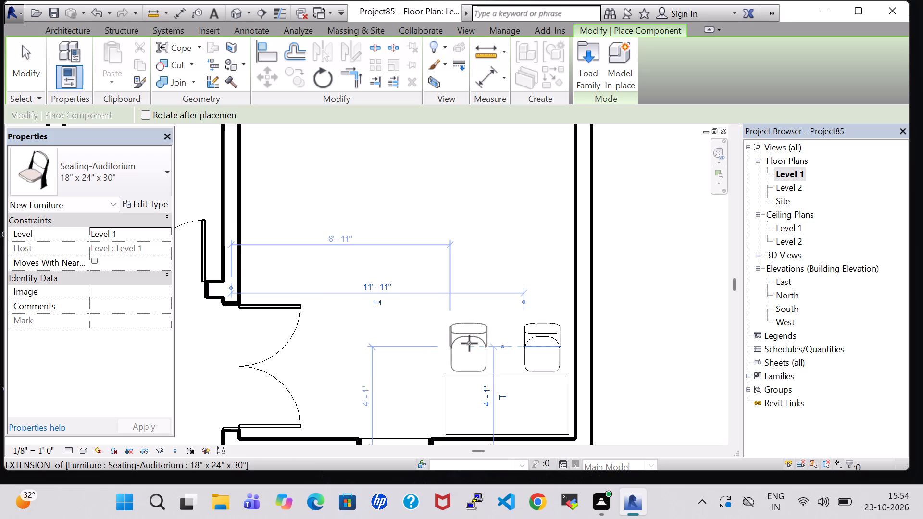
left_click(469, 343)
key("Escape")
key("Escape")
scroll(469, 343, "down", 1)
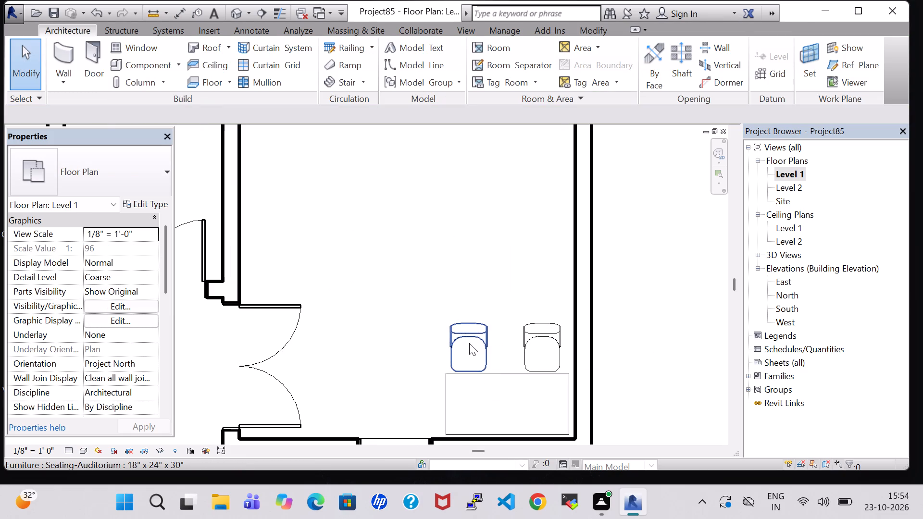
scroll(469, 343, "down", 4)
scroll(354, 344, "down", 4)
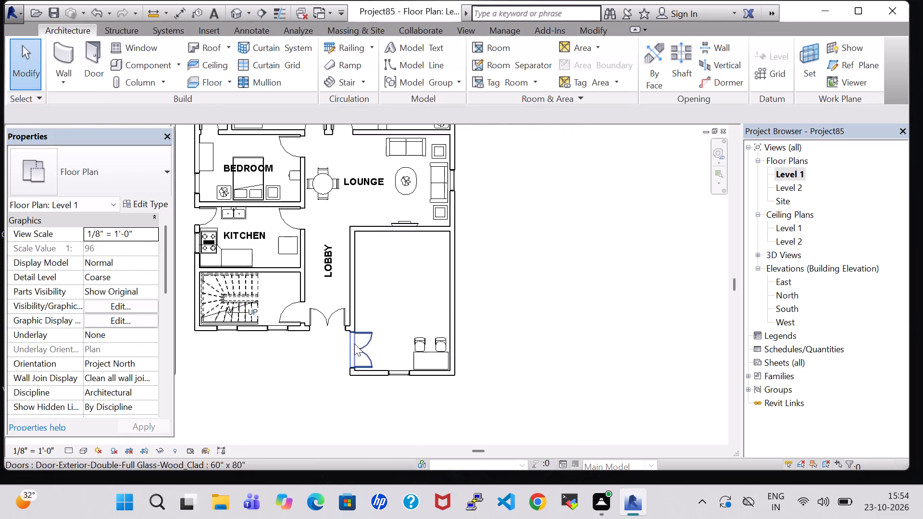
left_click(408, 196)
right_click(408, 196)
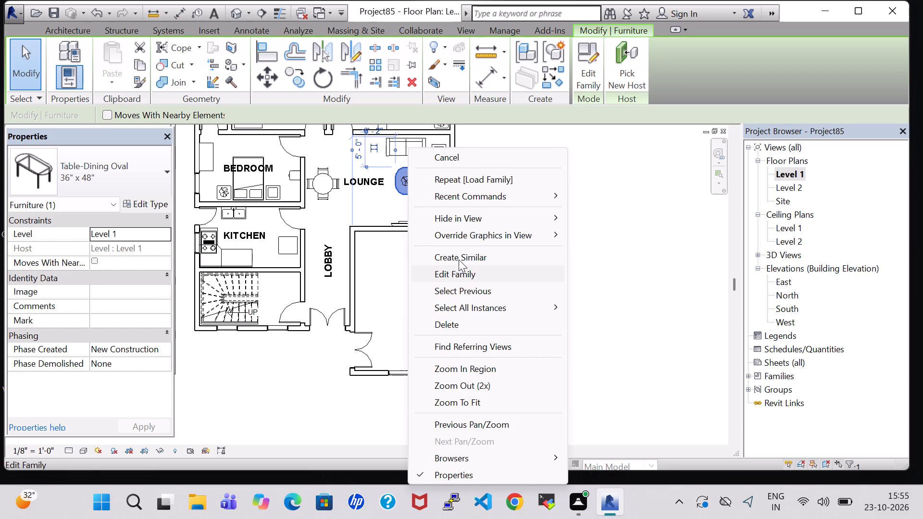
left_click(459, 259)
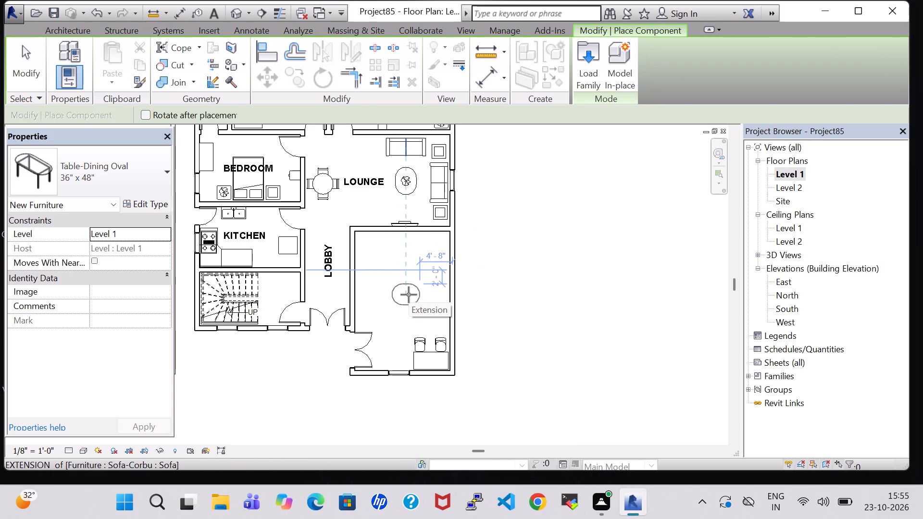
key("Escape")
Load the Table-Ellipse family and place a 72" x 36" table lengthwise north-south in the southeast room, in line with the lounge's oval table.
left_click(151, 64)
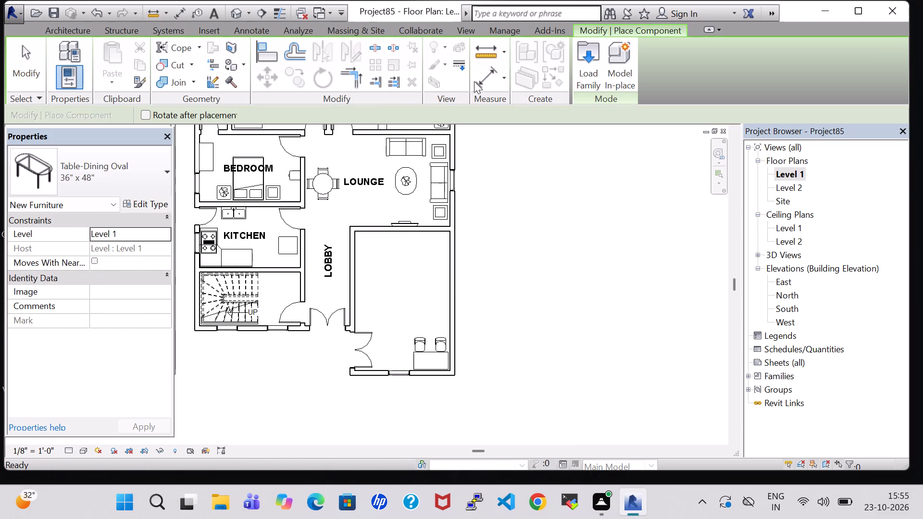
left_click(588, 71)
double_click(528, 327)
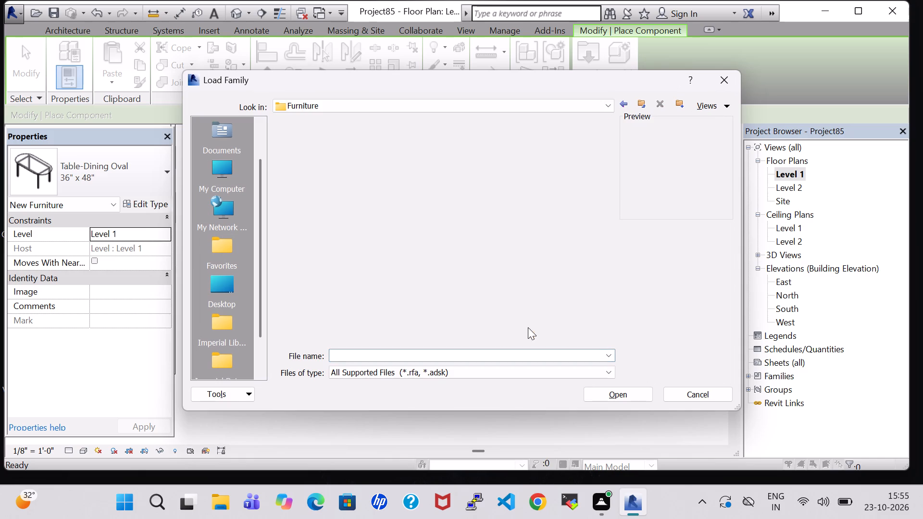
double_click(468, 161)
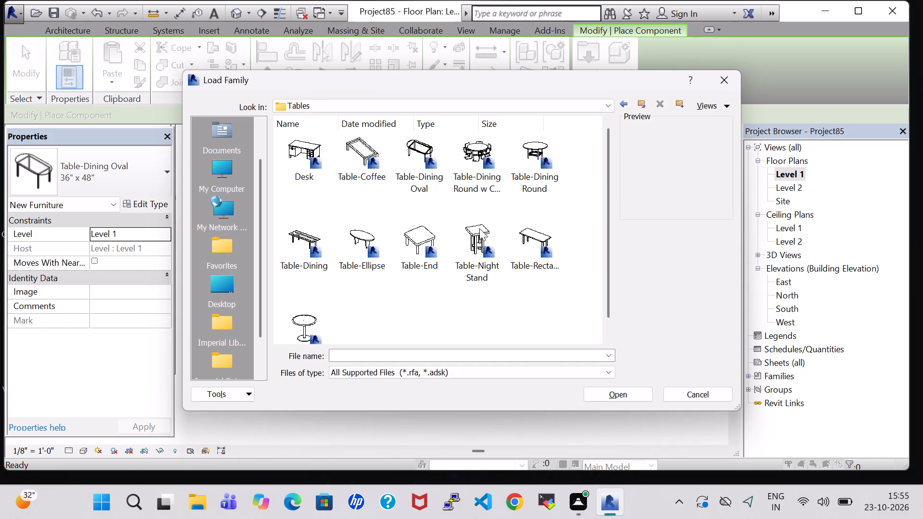
left_click(360, 259)
left_click(606, 388)
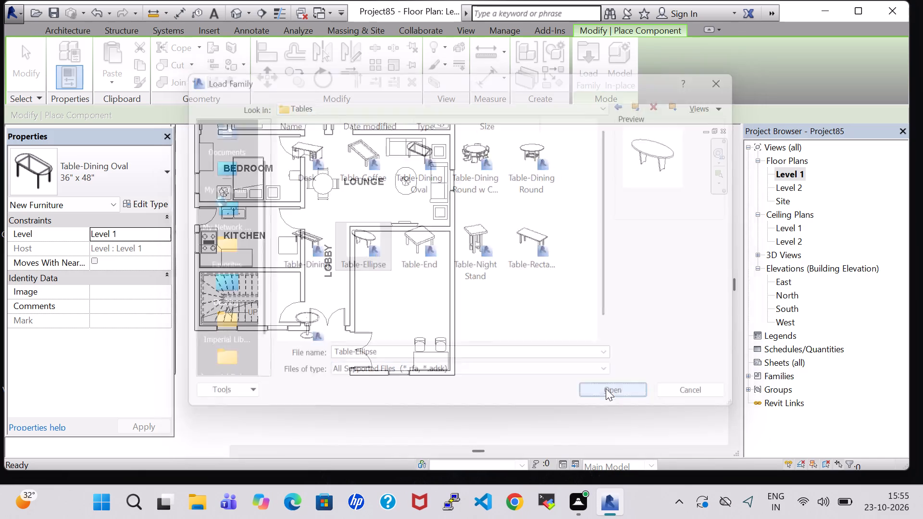
key("space")
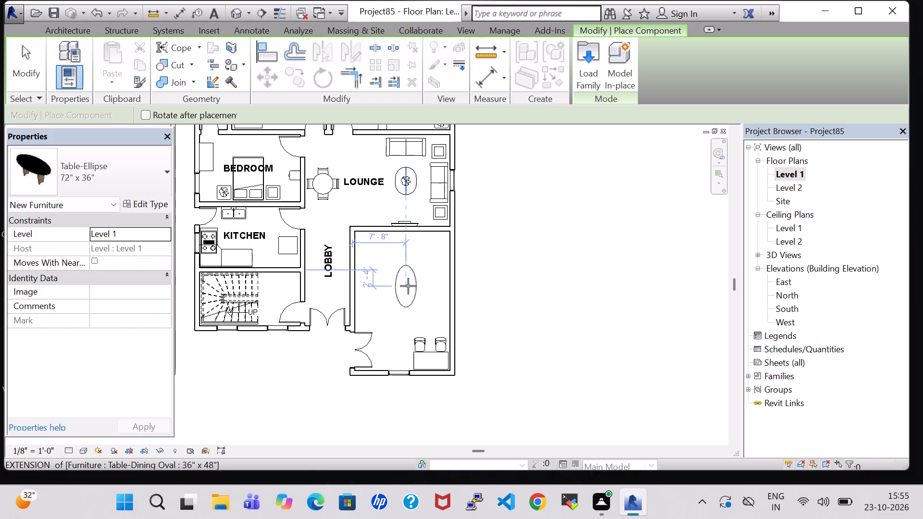
left_click(409, 287)
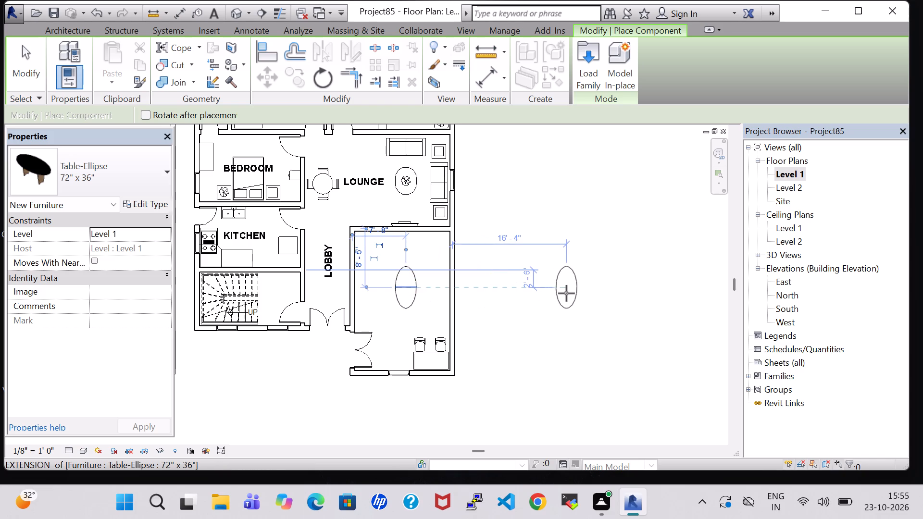
key("Escape")
key("Escape")
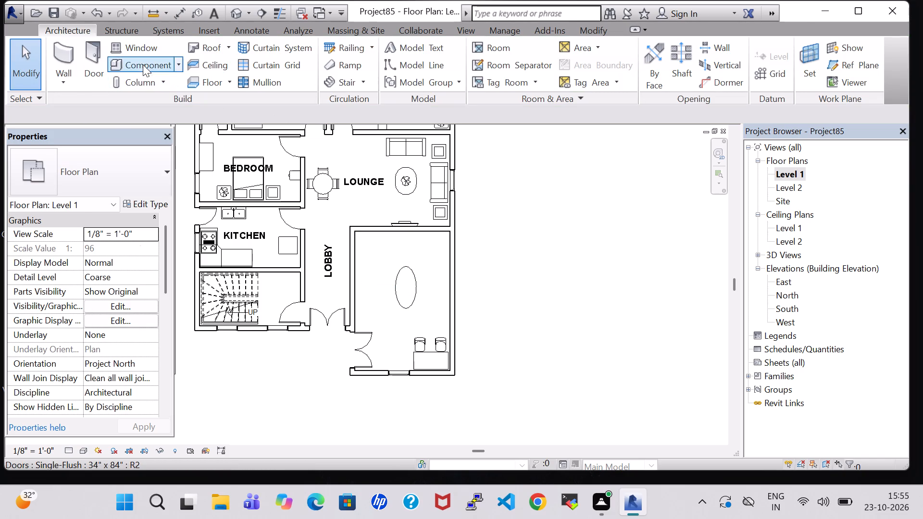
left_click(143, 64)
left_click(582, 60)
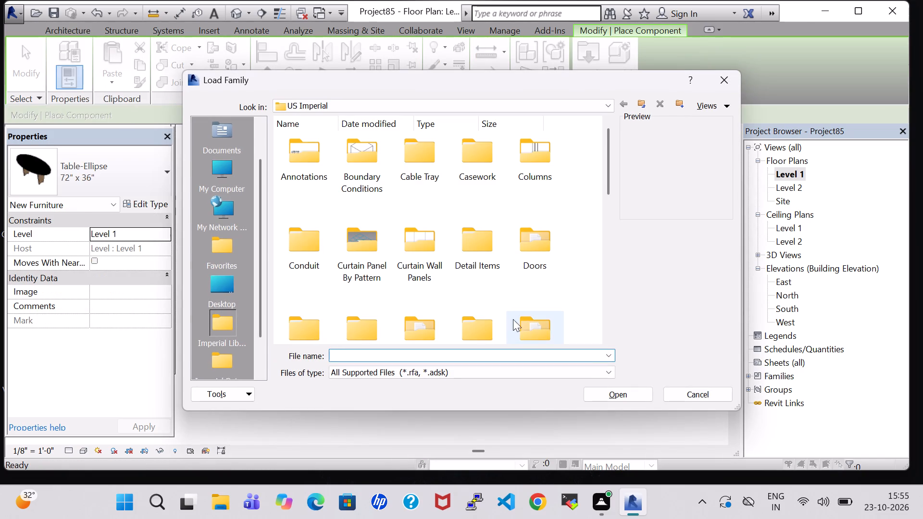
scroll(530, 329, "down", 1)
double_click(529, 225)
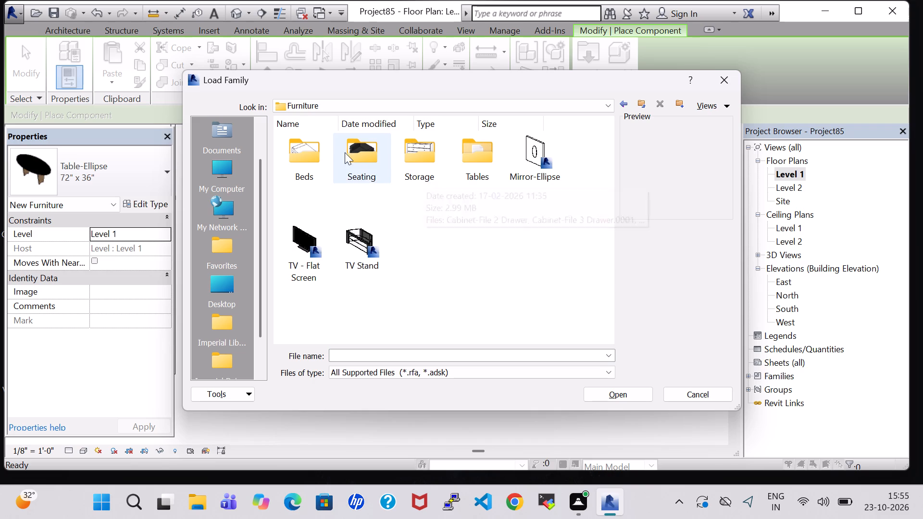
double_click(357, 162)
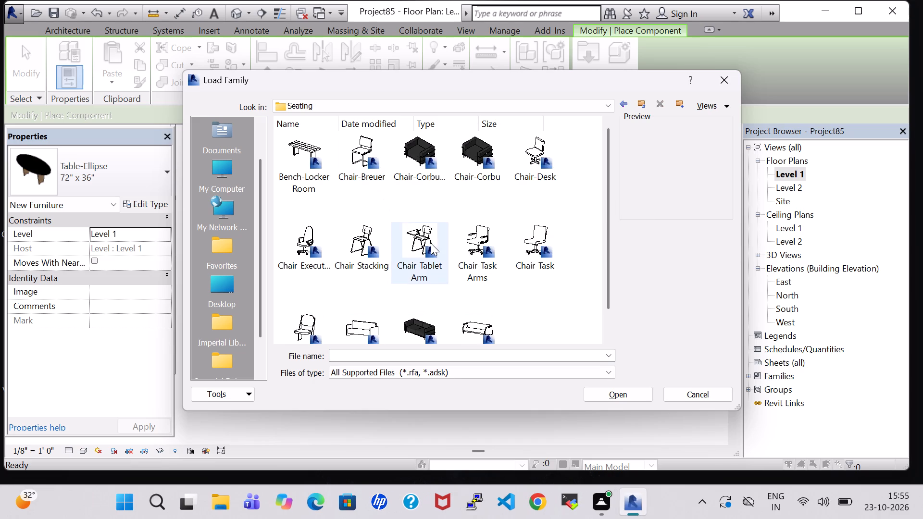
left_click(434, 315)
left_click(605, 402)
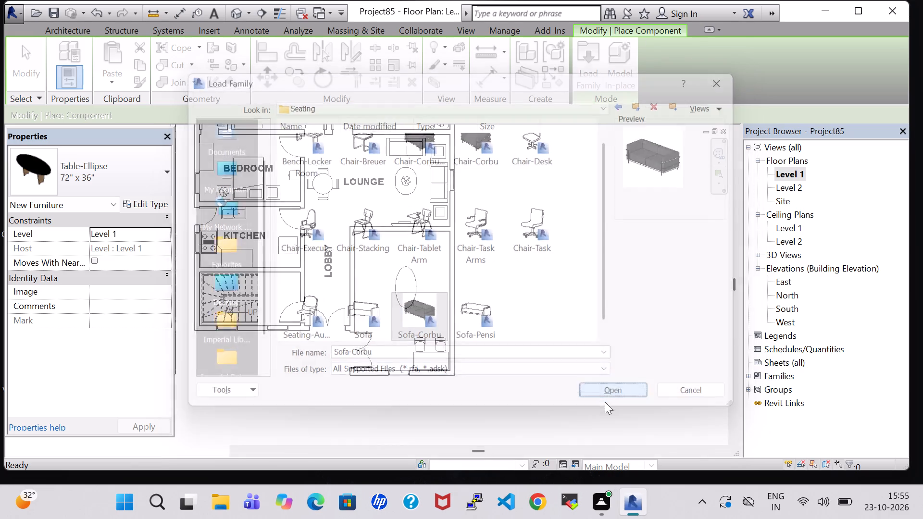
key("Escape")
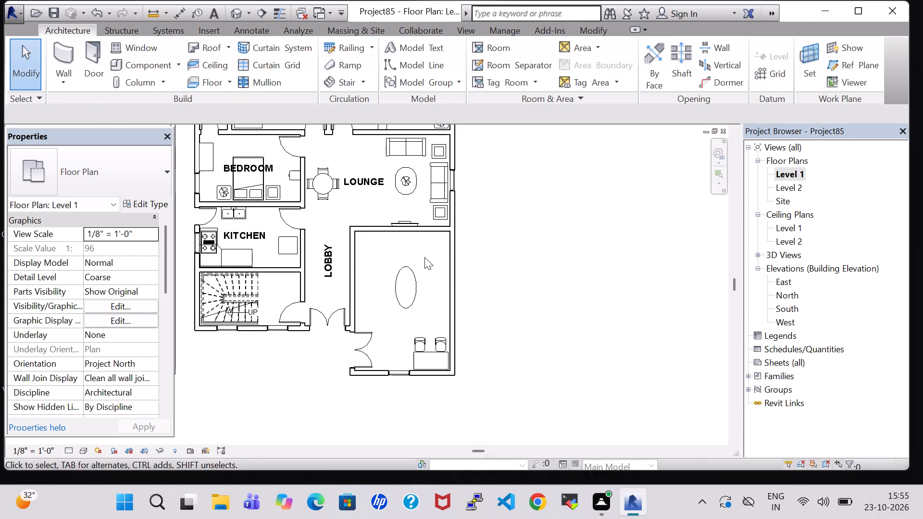
Place two more Sofa-Corbu sofas end to end along the southeast room's east wall, facing west towards the elliptical table.
left_click(432, 174)
right_click(432, 174)
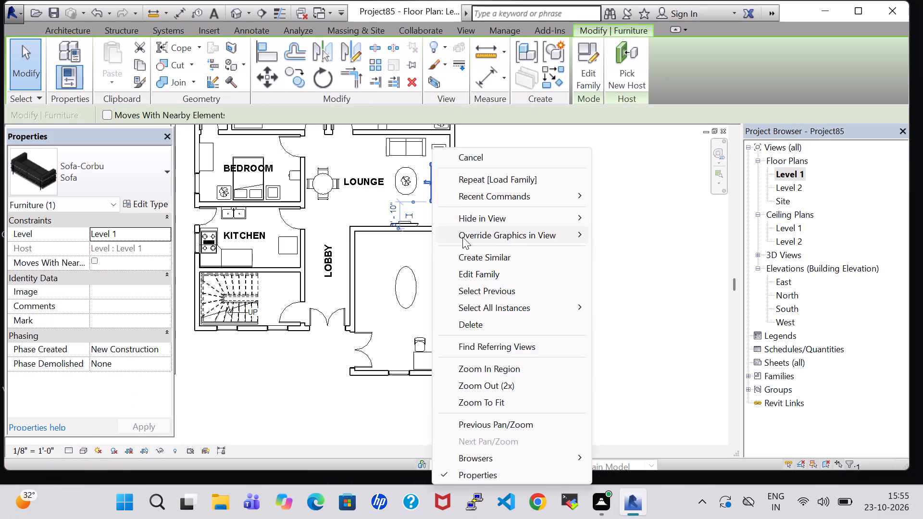
left_click(475, 257)
key("space")
key("space")
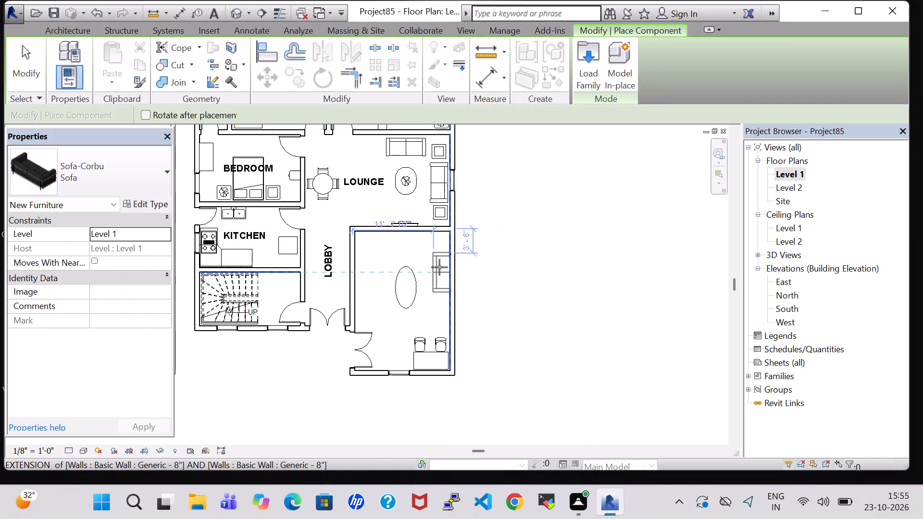
key("space")
key("space")
key("space")
key("space")
scroll(439, 267, "up", 5)
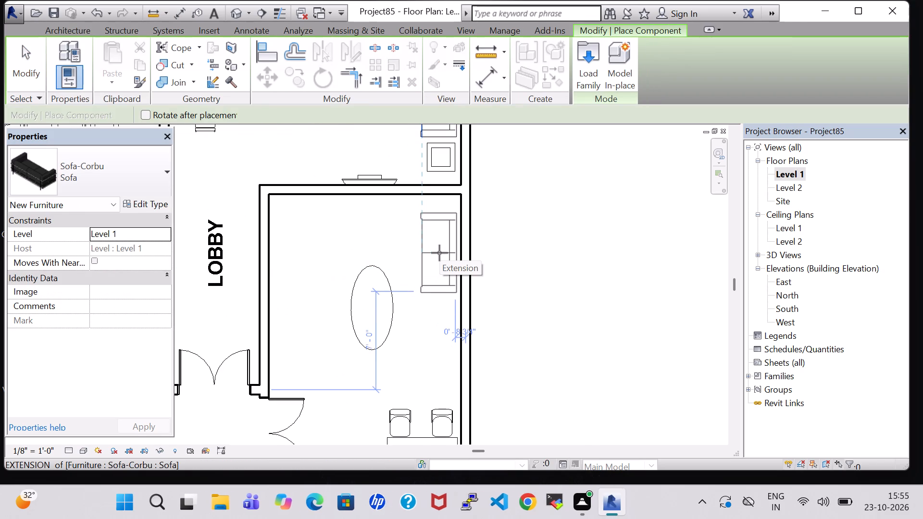
left_click(439, 250)
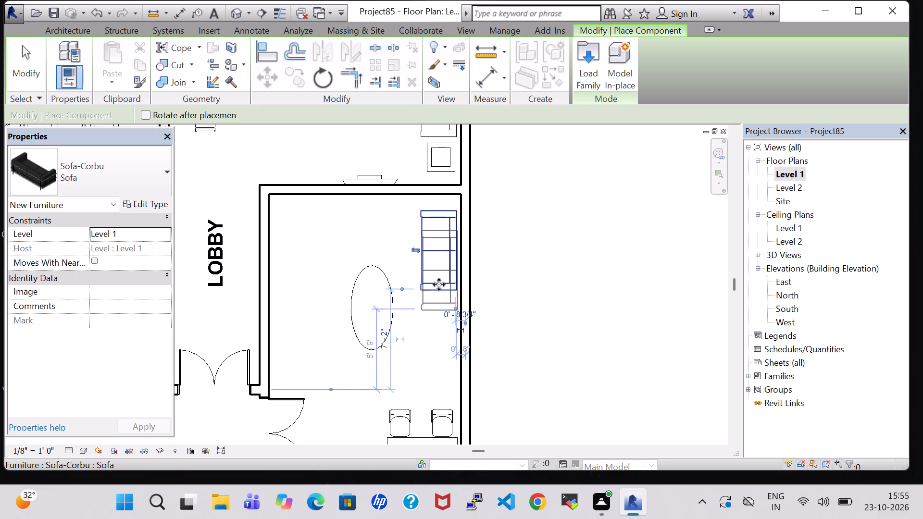
left_click(438, 348)
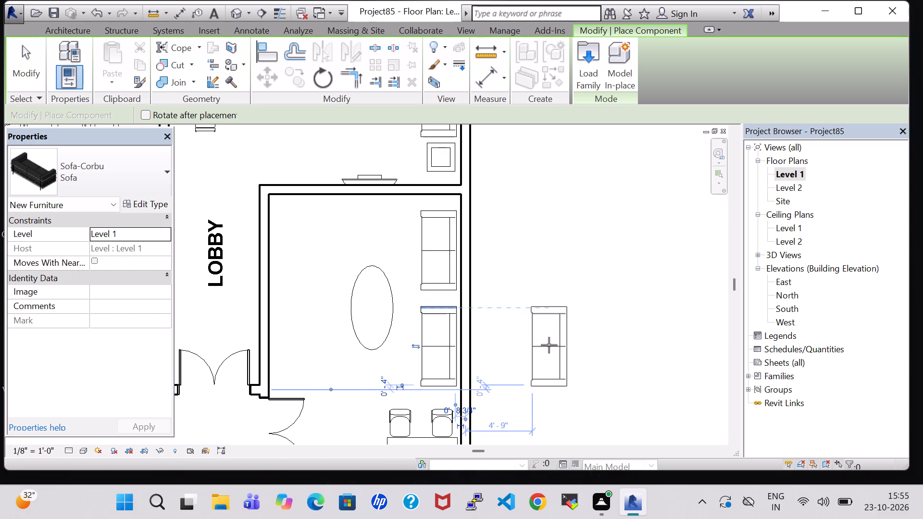
key("Escape")
key("Escape")
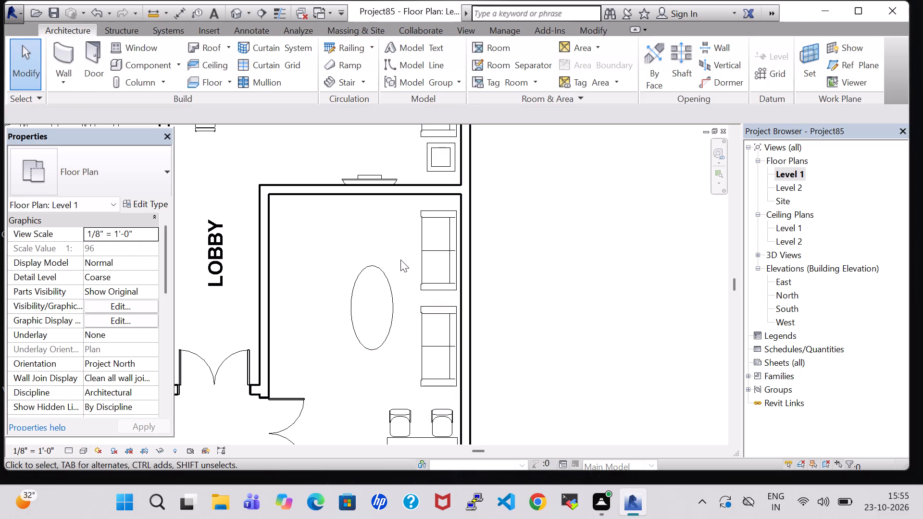
Place a matching Sofa-Corbu sofa near the southeast room's west wall, facing east, about 4' 8" south of the north wall.
left_click(419, 260)
right_click(419, 260)
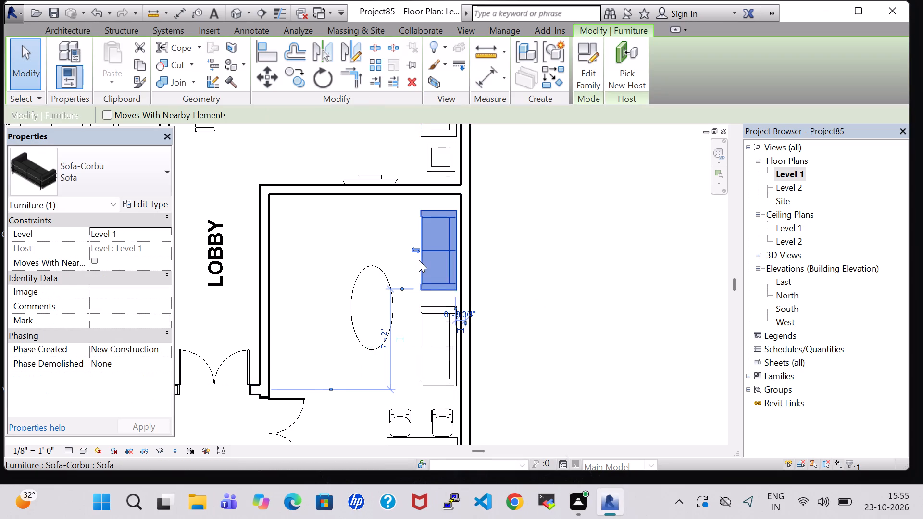
left_click(488, 256)
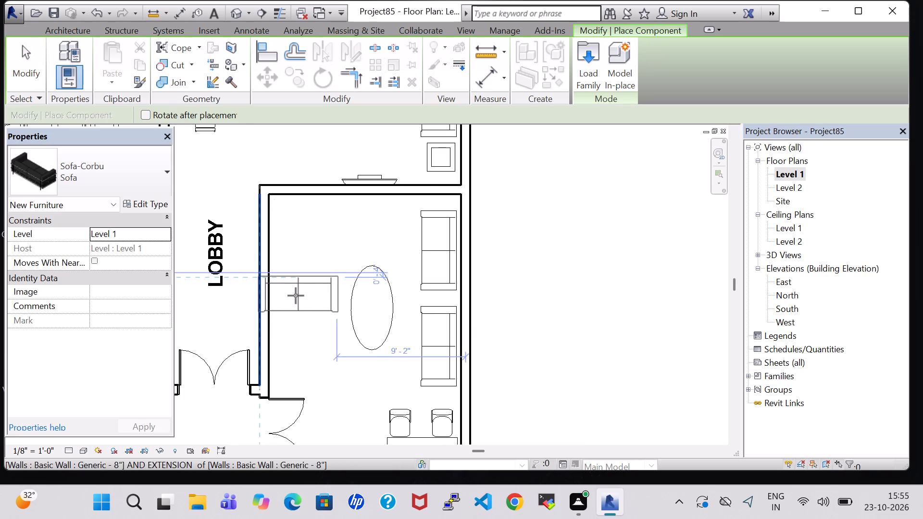
key("space")
key("space")
scroll(296, 299, "up", 2)
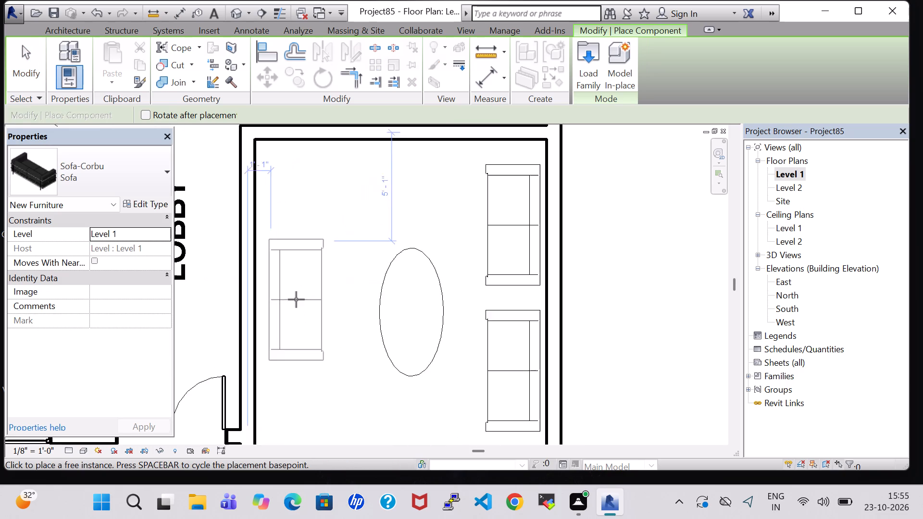
scroll(296, 299, "up", 4)
left_click(289, 298)
key("Escape")
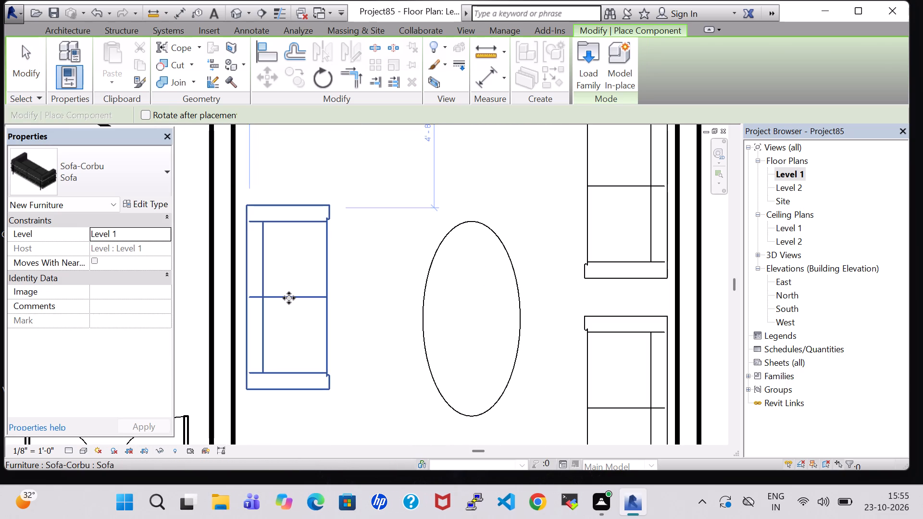
key("Escape")
Nudge the new sofa slightly west, closer to the southeast room's west wall.
left_click(289, 298)
key("Left")
key("Left")
key("Left")
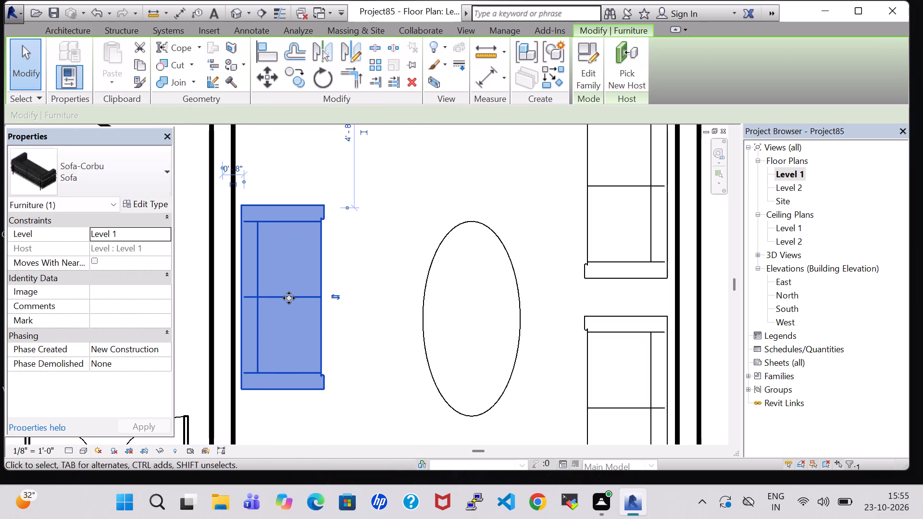
scroll(292, 300, "down", 3)
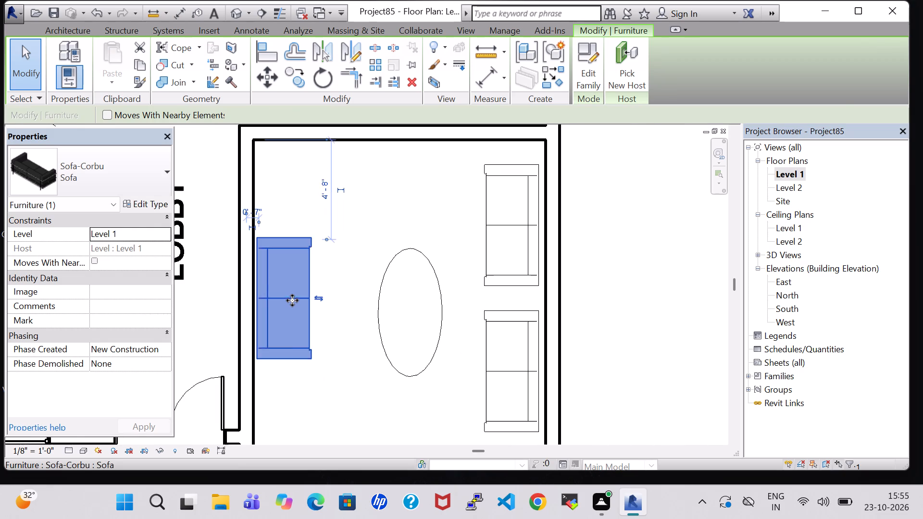
left_click(368, 190)
Place a 24" x 24" x 24" Table-Coffee like the lounge's side table just north of the southeast room's west sofa.
scroll(368, 190, "down", 4)
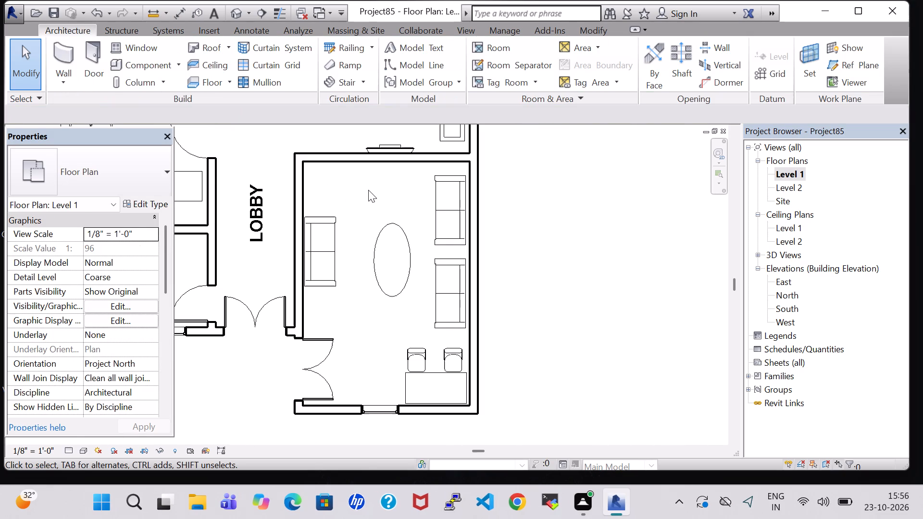
middle_click_drag(368, 190, 379, 259)
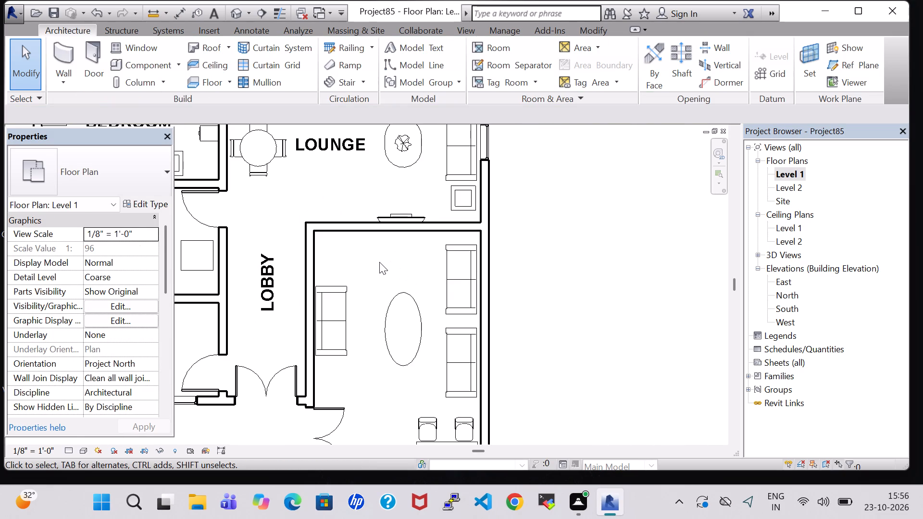
left_click(458, 206)
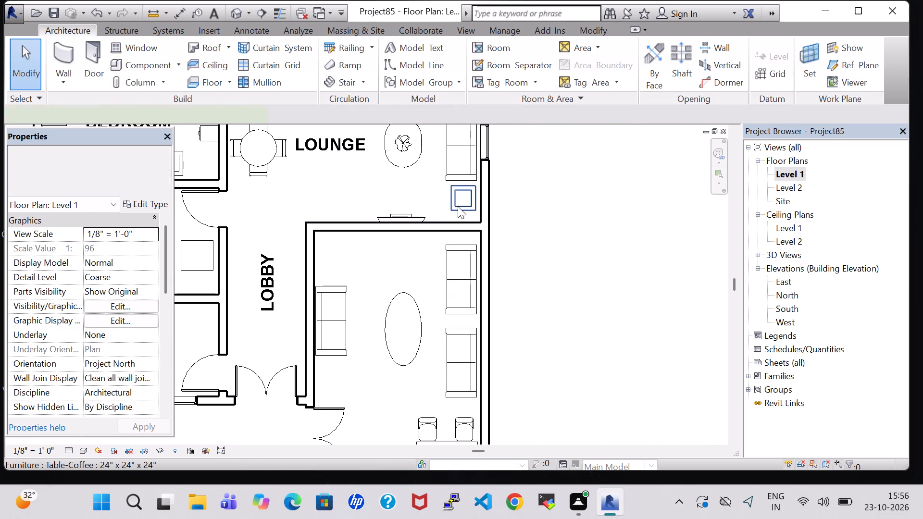
right_click(458, 206)
left_click(513, 254)
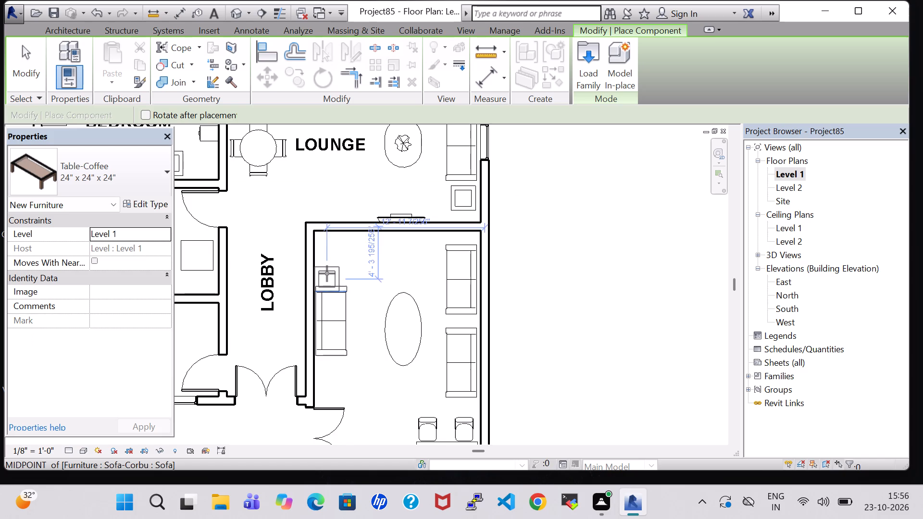
scroll(327, 273, "up", 6)
left_click(334, 266)
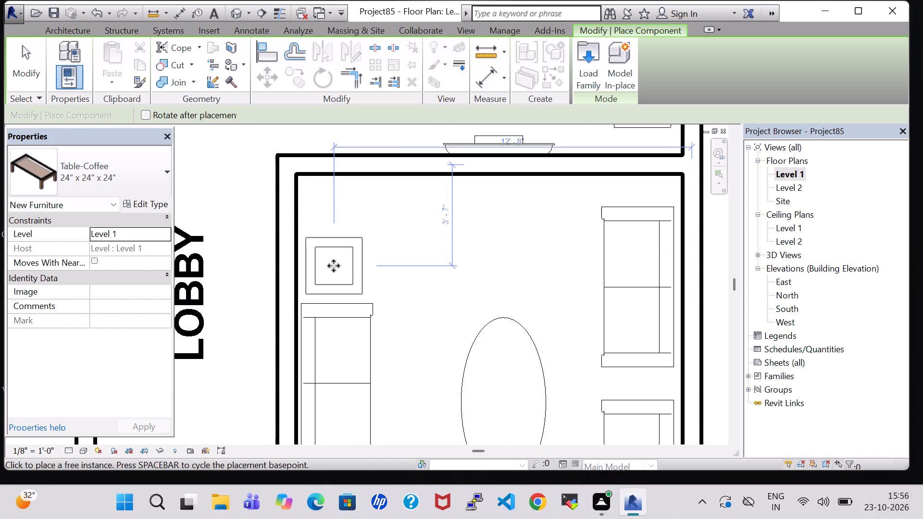
scroll(351, 272, "down", 5)
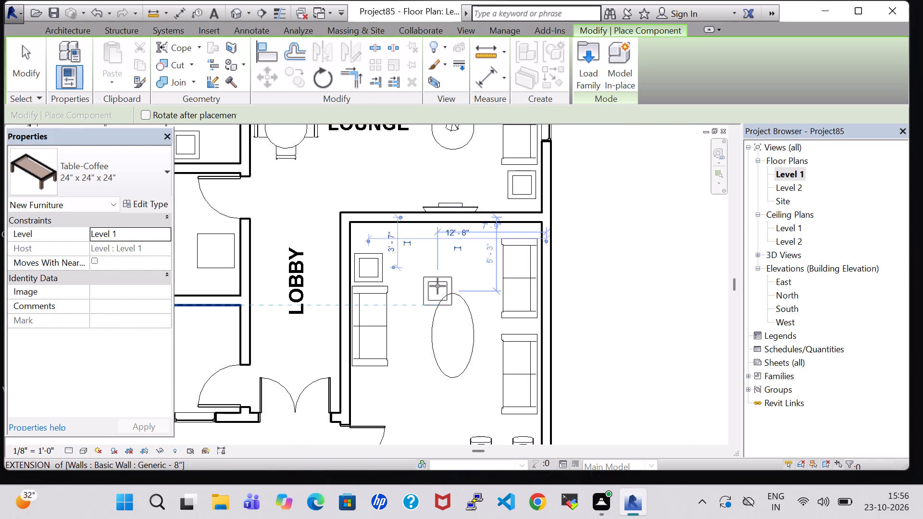
key("Escape")
key("Escape")
Place an Agave - 1.5' plant like the lounge's at the north end of the southeast room's elliptical table.
scroll(437, 283, "down", 3)
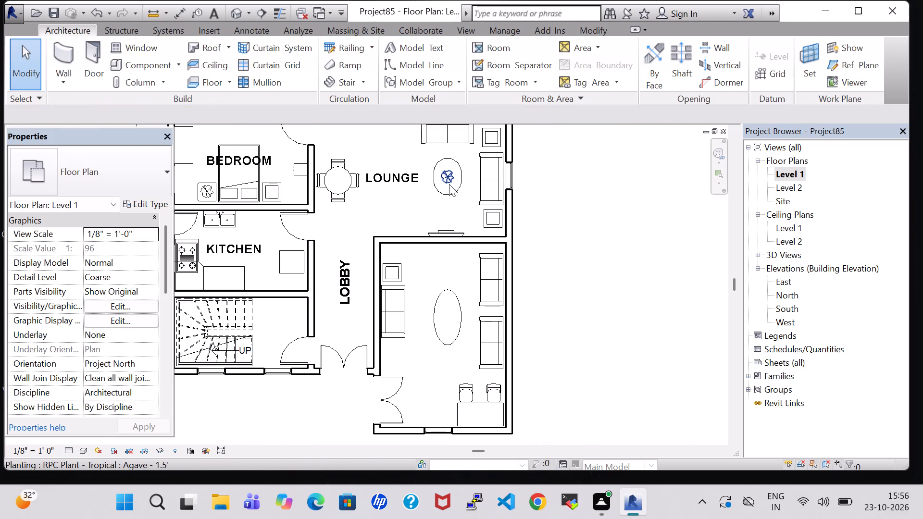
left_click(449, 178)
right_click(449, 178)
left_click(542, 252)
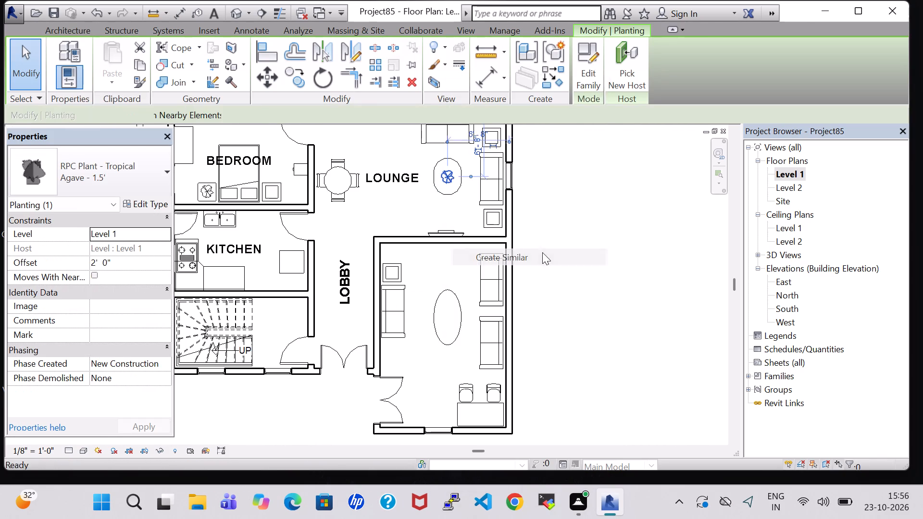
scroll(443, 290, "up", 7)
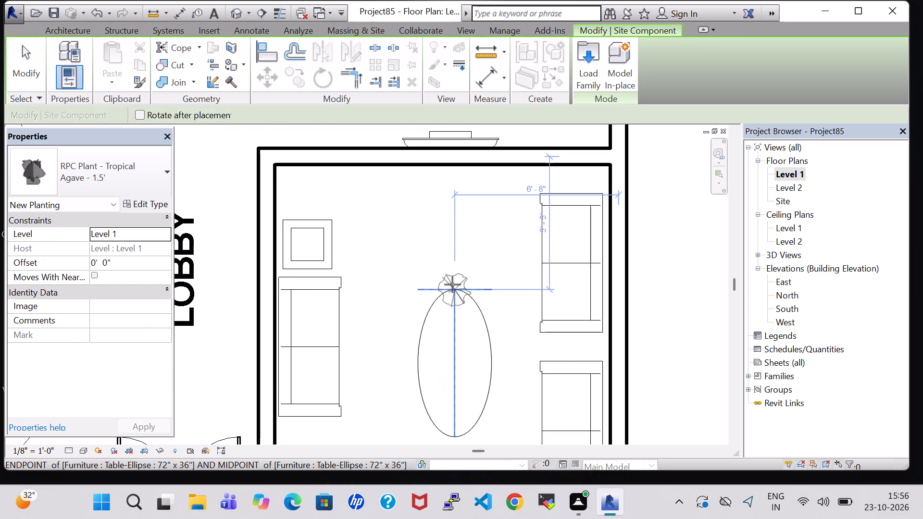
left_click(452, 284)
key("Escape")
key("Escape")
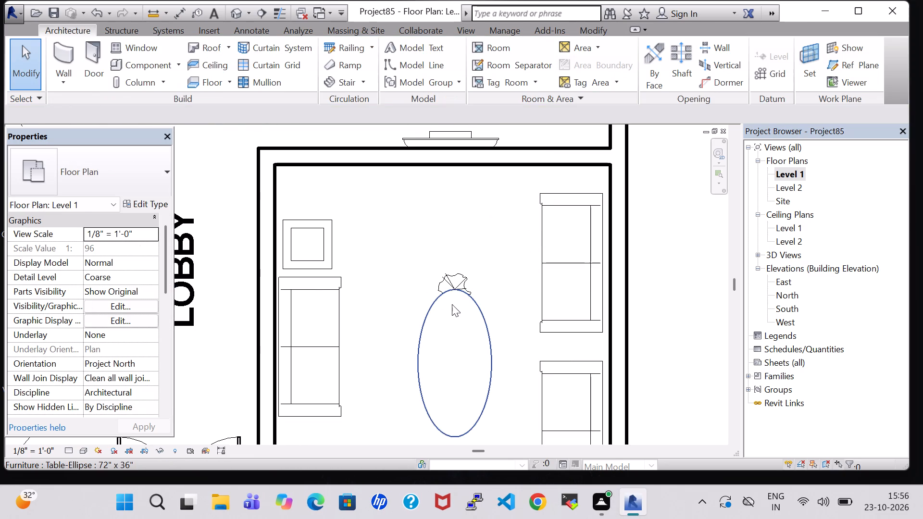
Set the height of the 72" x 36" Table-Ellipse type to 2' 0".
left_click(426, 322)
left_click(137, 208)
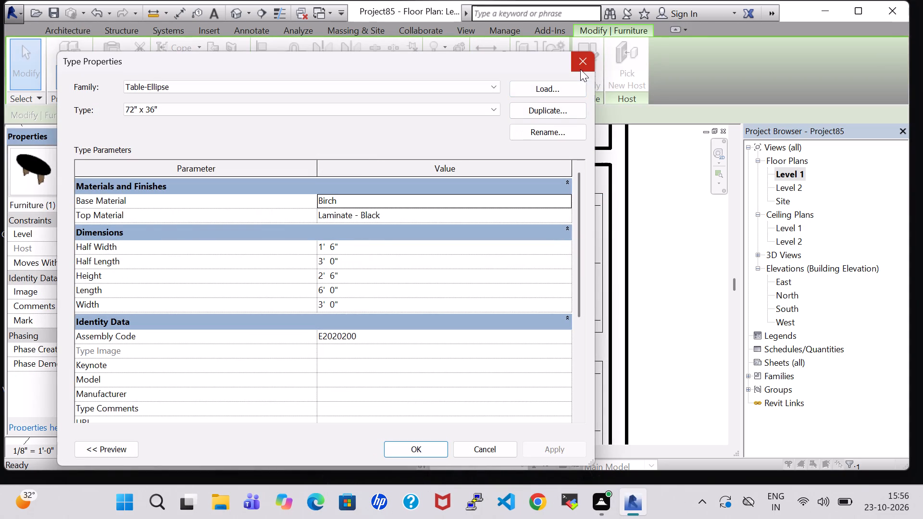
left_click(336, 276)
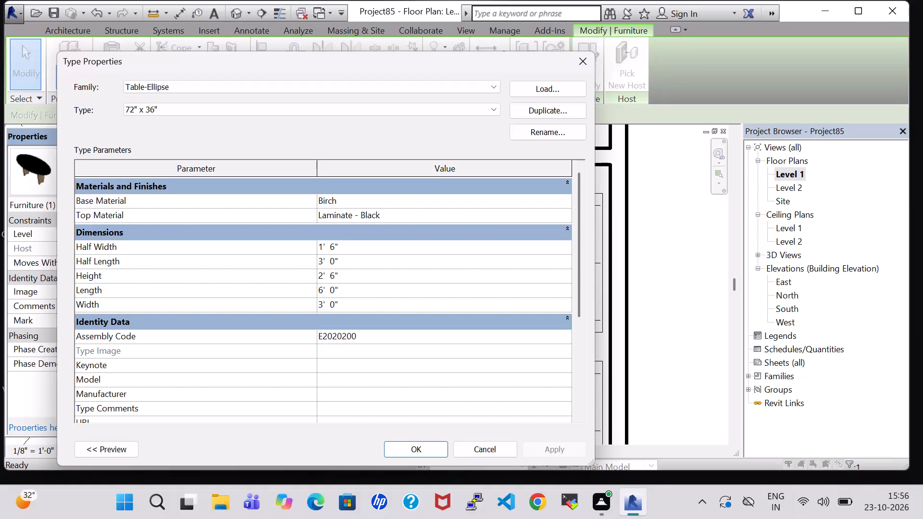
key("BackSpace")
key("0")
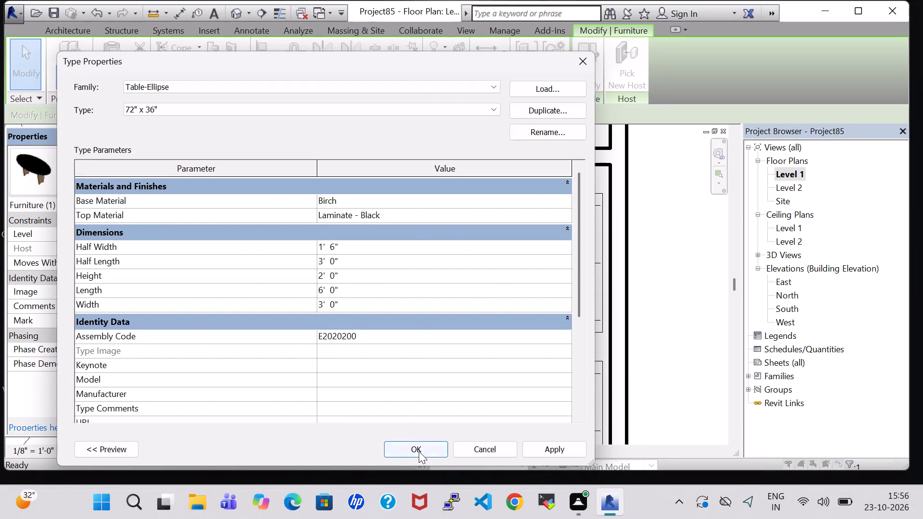
left_click(419, 451)
left_click(478, 194)
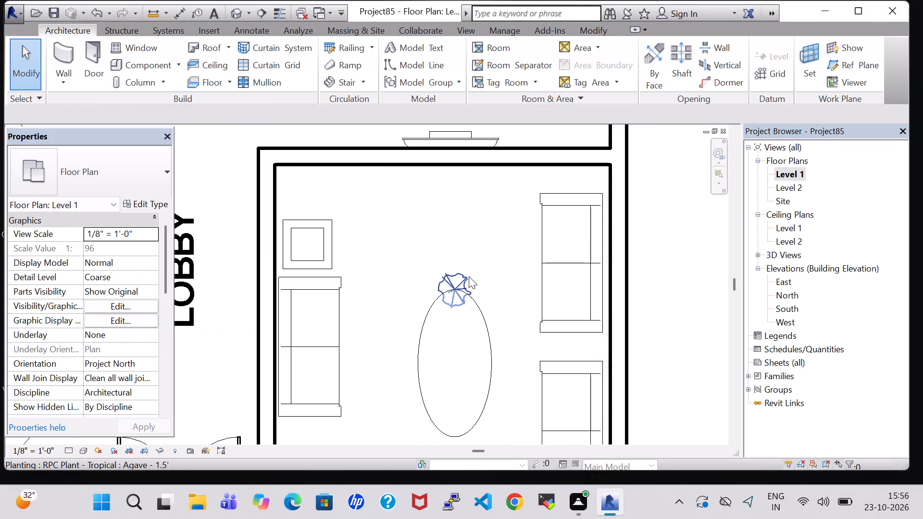
Set the agave plant's offset to 2' 0" so that it sits at the elliptical table's top.
left_click(469, 276)
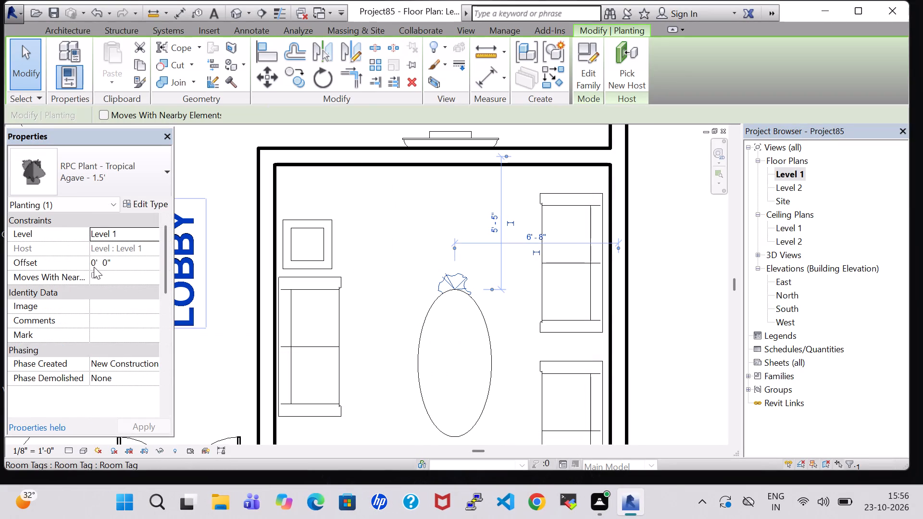
double_click(95, 267)
key("BackSpace")
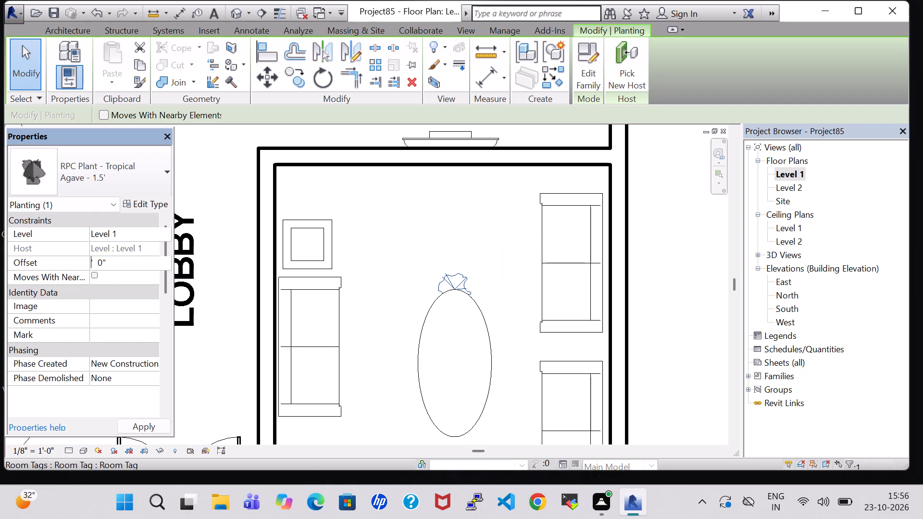
key("2")
left_click(141, 432)
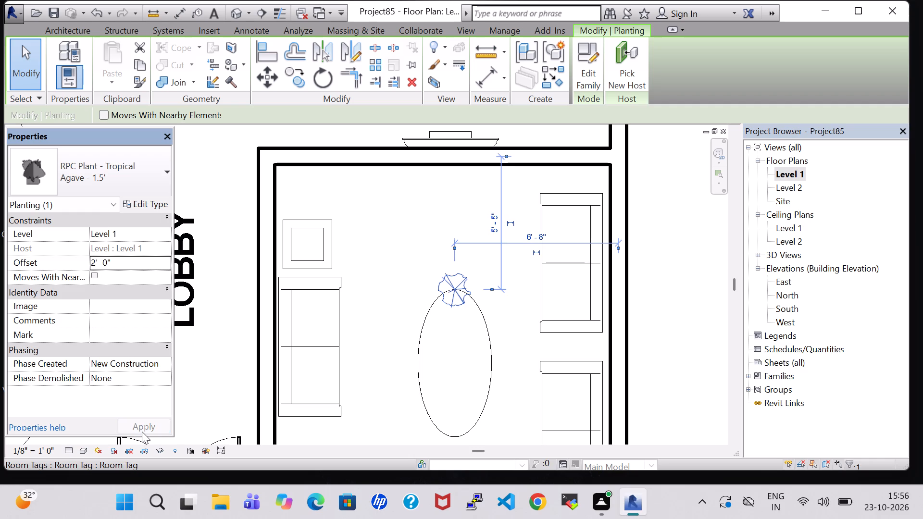
Move the agave plant south from the elliptical table's north end to the centre of the tabletop.
key("Down")
key("Down")
key("Down")
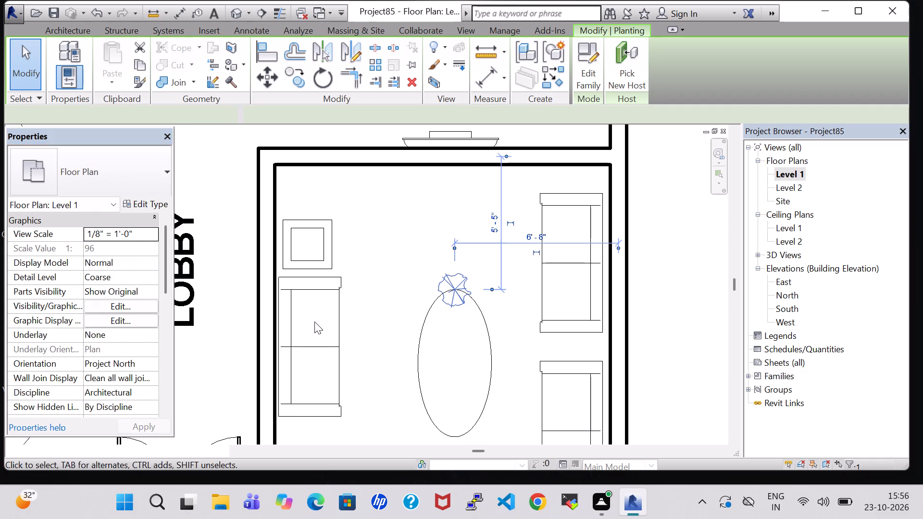
left_click(388, 234)
left_click(444, 293)
key("Down")
key("Down")
key("Down")
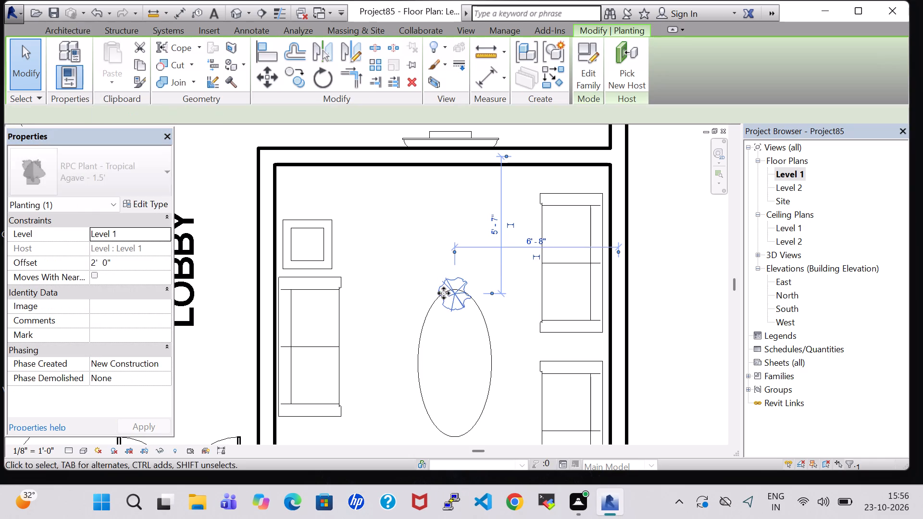
key("Down")
key("Down")
key("Down")
key("Down")
key("Down")
key("Down")
key("Down")
key("Down")
key("Down")
key("Down")
key("Down")
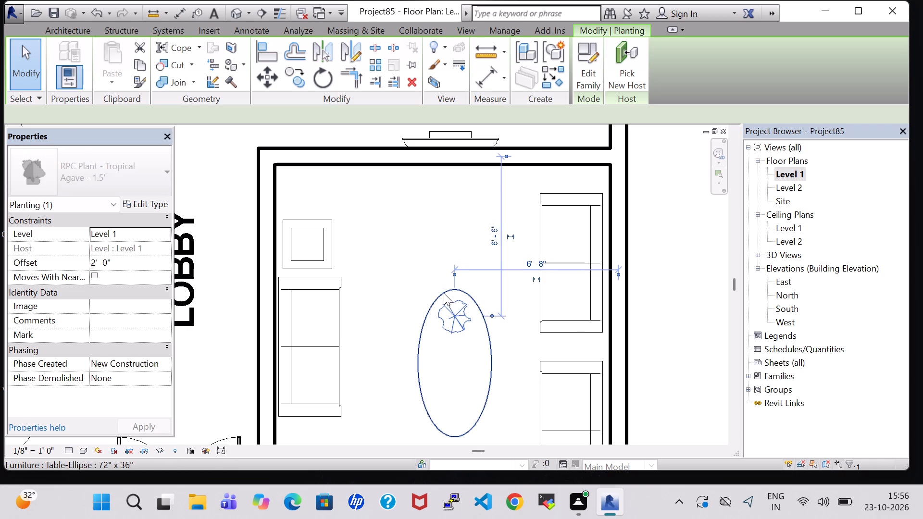
key("Down")
key("Down")
key("Down")
key("Down")
key("Down")
key("Down")
key("Down")
key("Down")
key("Down")
key("Down")
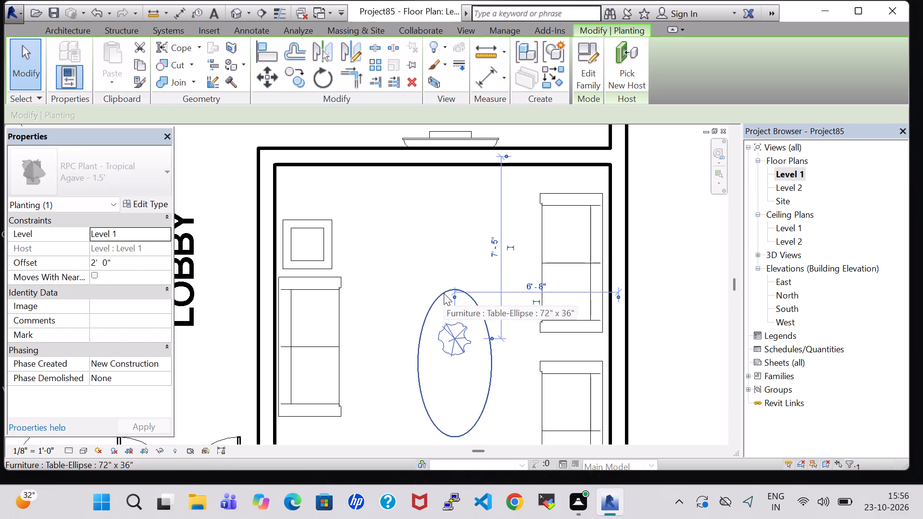
key("Down")
key("Down")
key("Down")
key("Down")
key("Down")
key("Down")
key("Down")
key("Down")
key("Down")
key("Down")
key("Down")
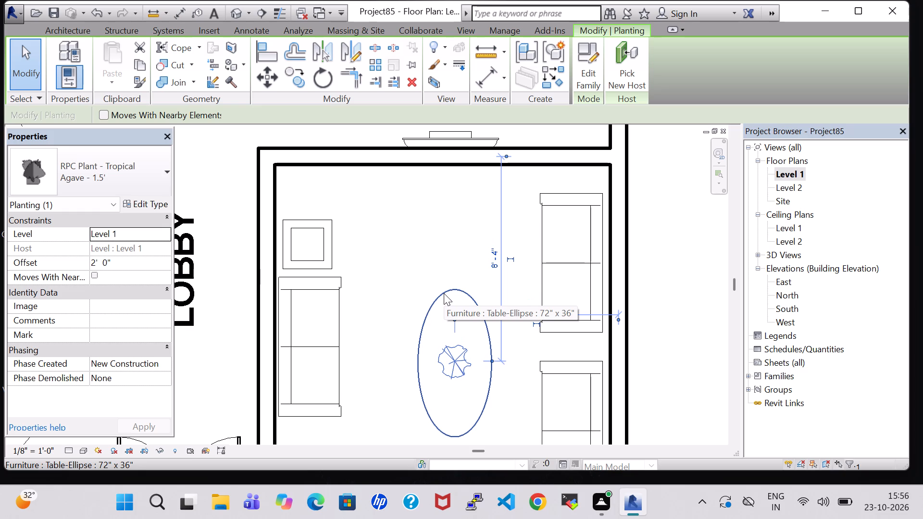
left_click(656, 273)
In the 3D view, rotate the southeast room's 60" x 30" Student desk by 180 degrees.
scroll(656, 275, "down", 4)
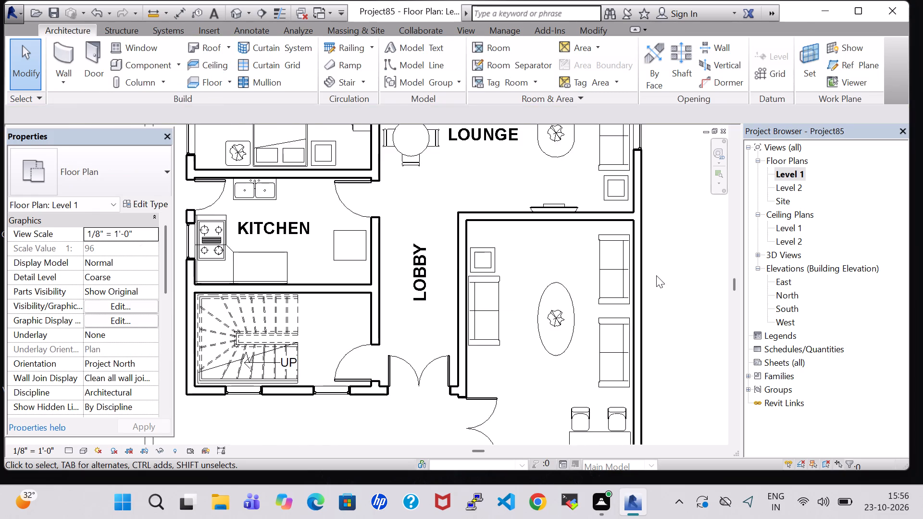
scroll(656, 275, "down", 2)
middle_click_drag(656, 275, 624, 262)
left_click(241, 11)
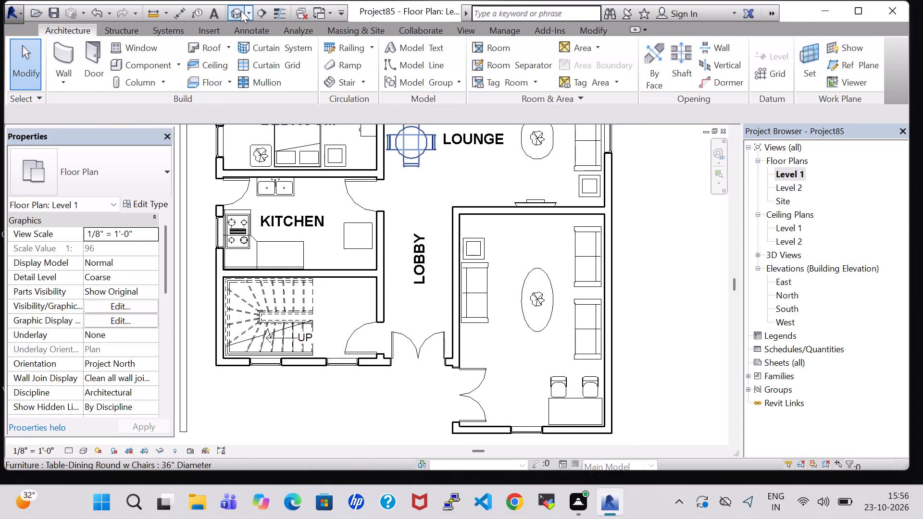
scroll(439, 242, "down", 4)
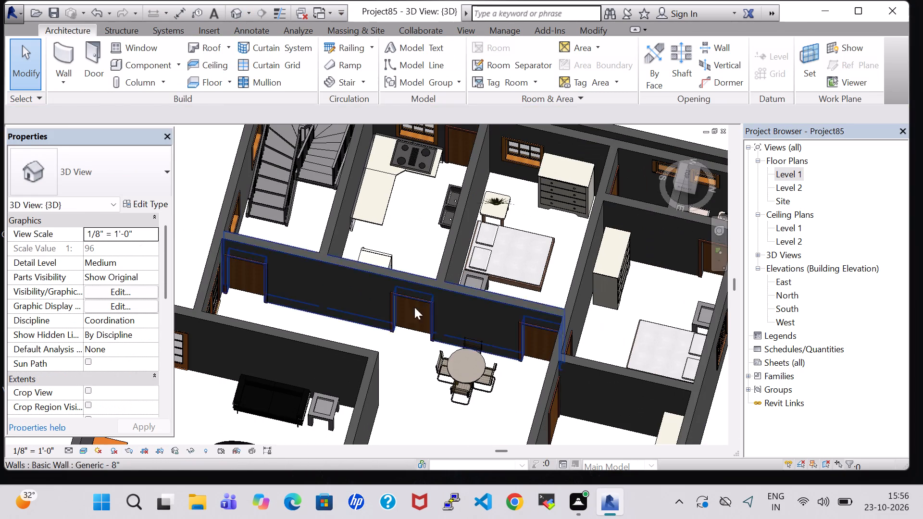
middle_click_drag(429, 393, 346, 403, "shift")
middle_click_drag(332, 402, 316, 401, "shift")
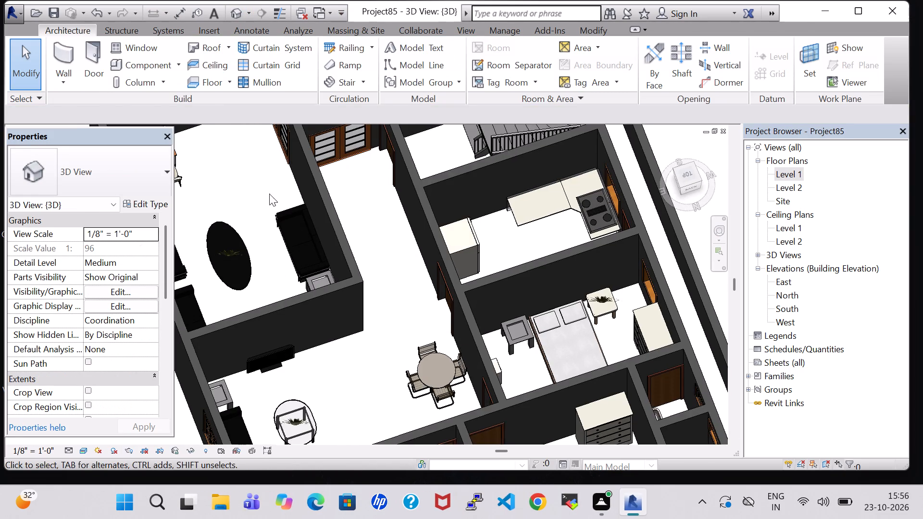
middle_click_drag(263, 189, 344, 265)
middle_click_drag(316, 270, 292, 238, "shift")
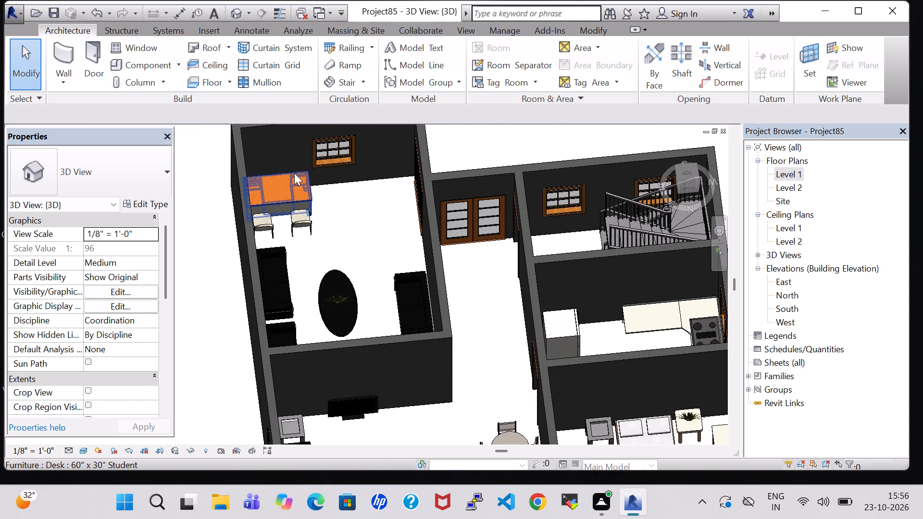
left_click(288, 191)
left_click(289, 199)
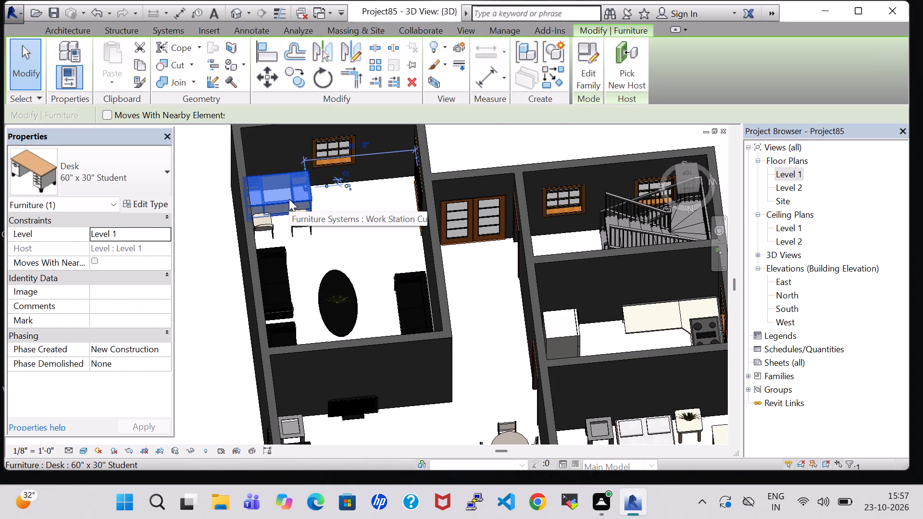
key("space")
key("space")
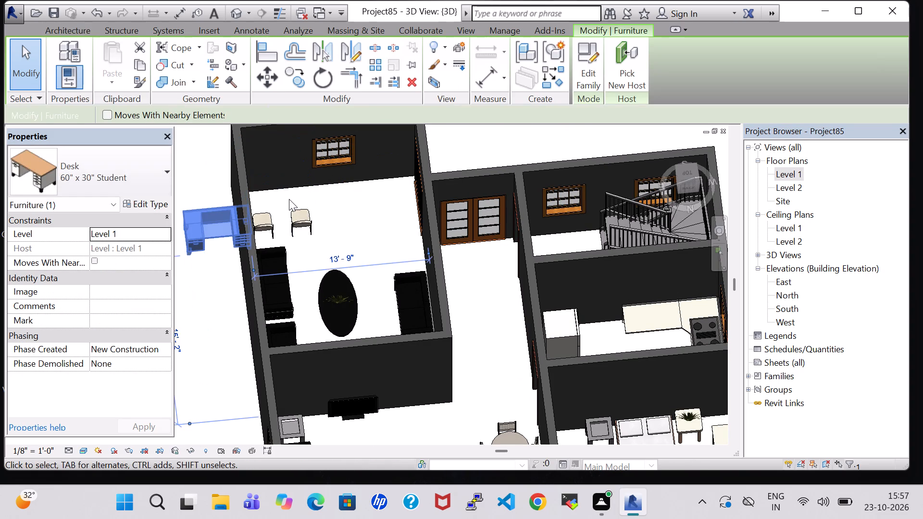
Move the rotated desk back inside the southeast room, into its southeast corner beside the south and east walls, just south of the two chairs.
key("Right")
key("Right")
key("Right")
key("Right")
key("Right")
key("Right")
key("Right")
key("Right")
key("Right")
key("Right")
key("Right")
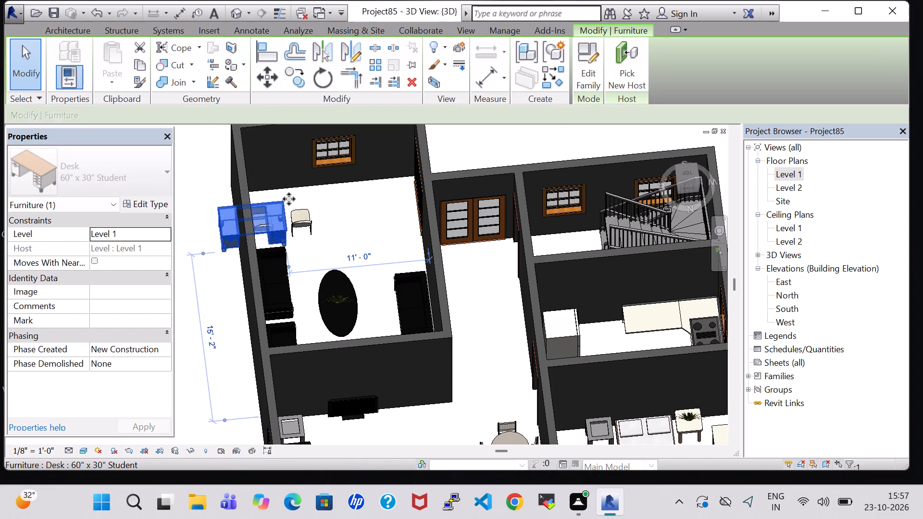
key("Right")
key("Right")
key("Right")
key("Right")
key("Right")
key("Right")
key("Right")
key("Right")
key("Right")
key("Right")
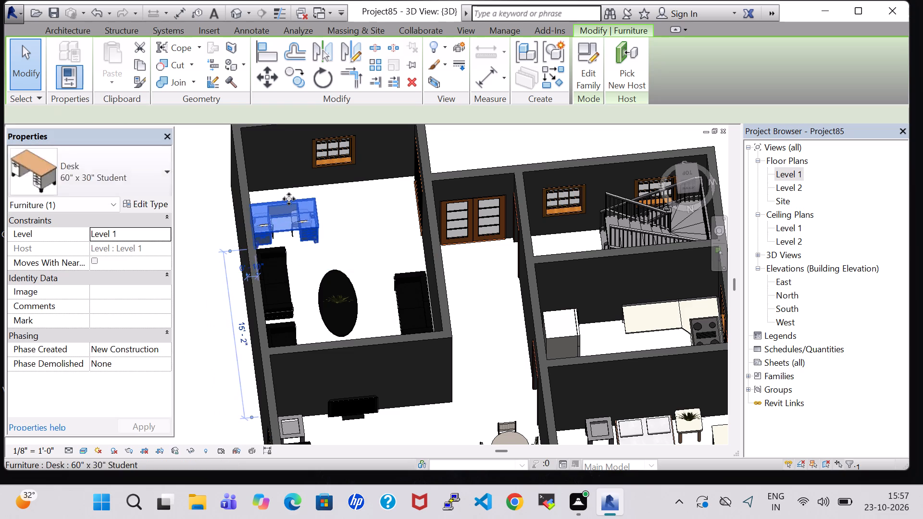
key("Right")
key("Up")
key("Up")
key("Up")
key("Up")
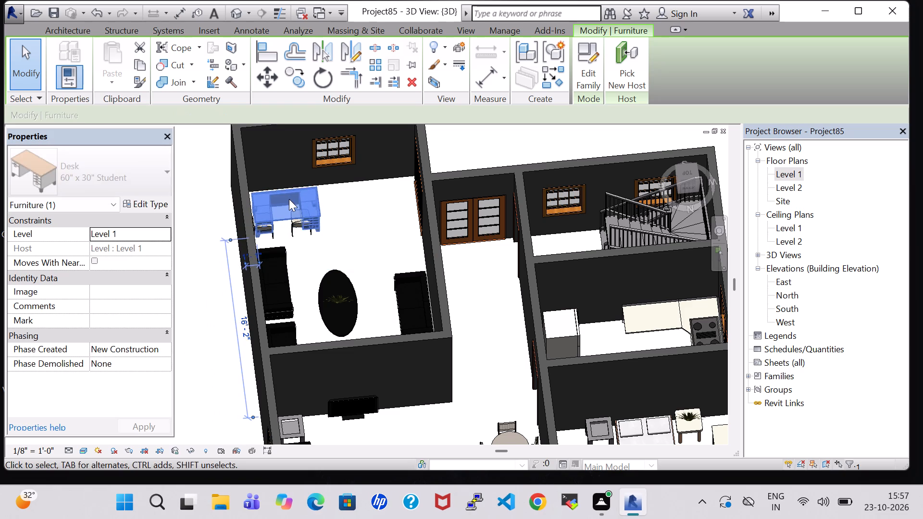
key("Up")
key("Up")
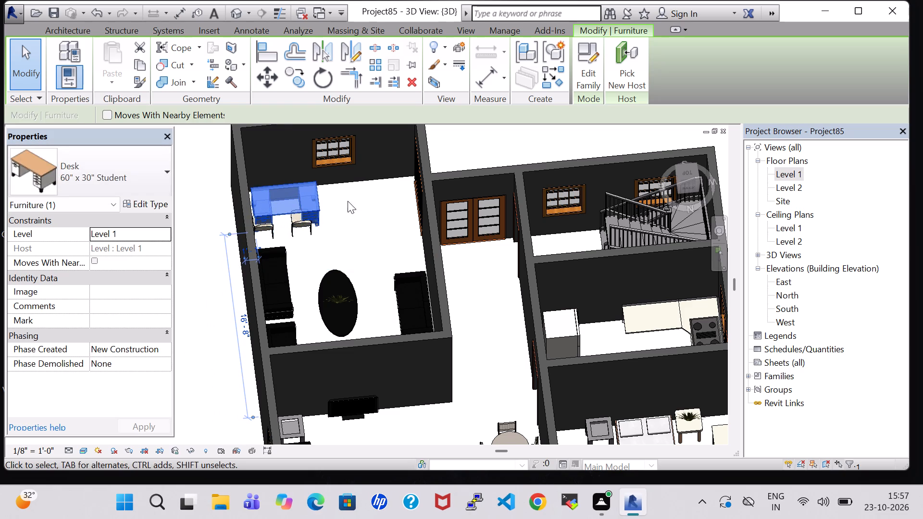
middle_click_drag(348, 201, 353, 275, "shift")
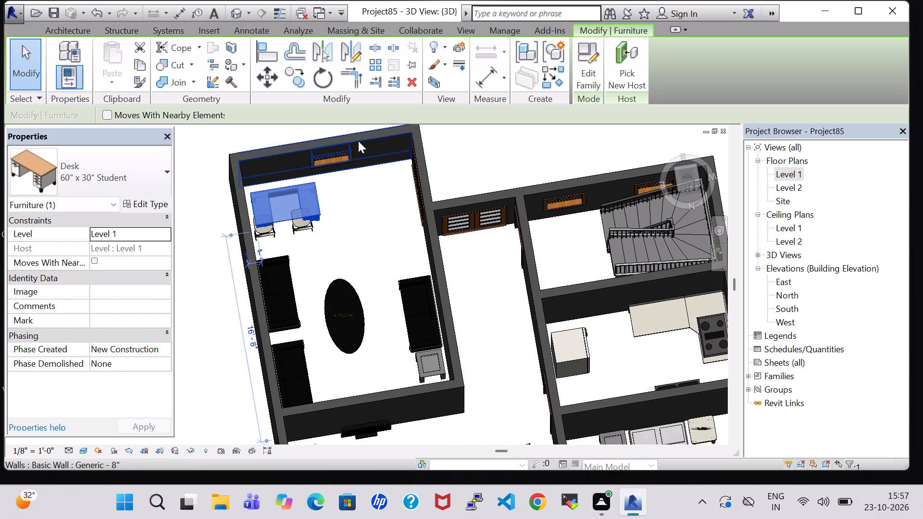
key("Up")
key("Up")
key("Up")
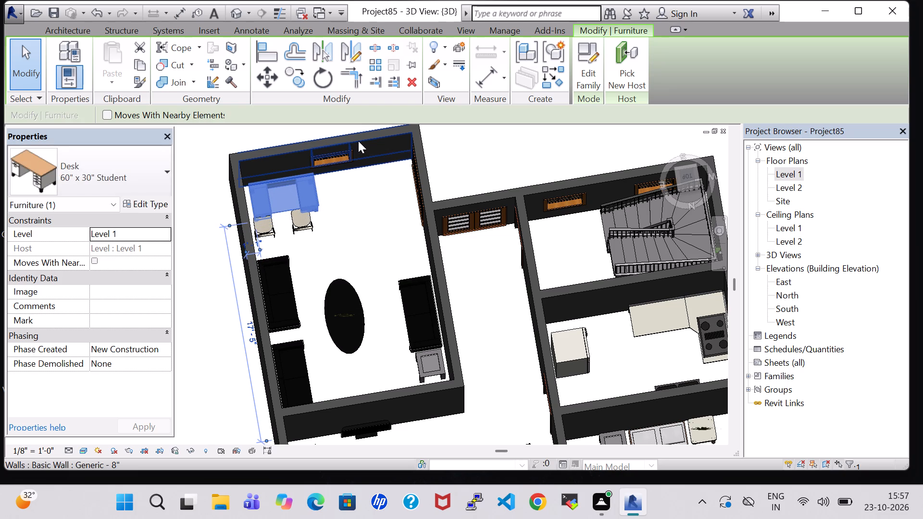
key("Left")
key("Left")
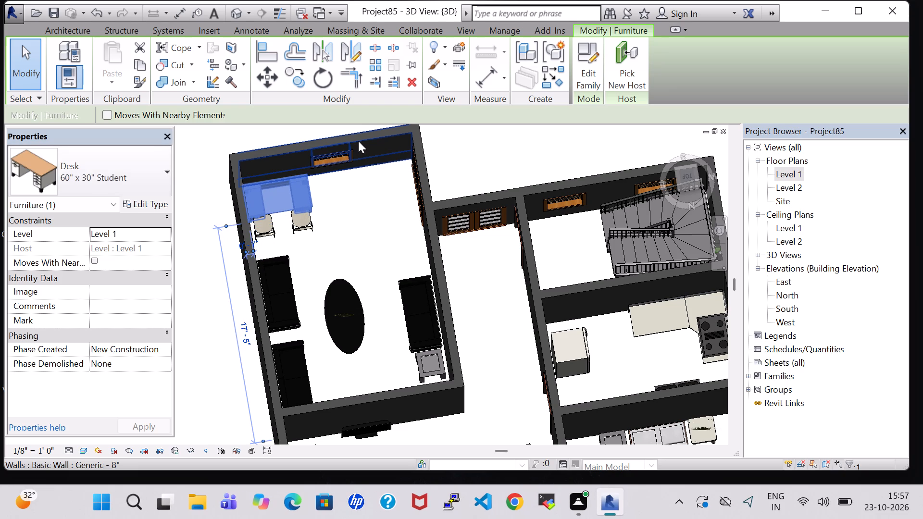
double_click(788, 176)
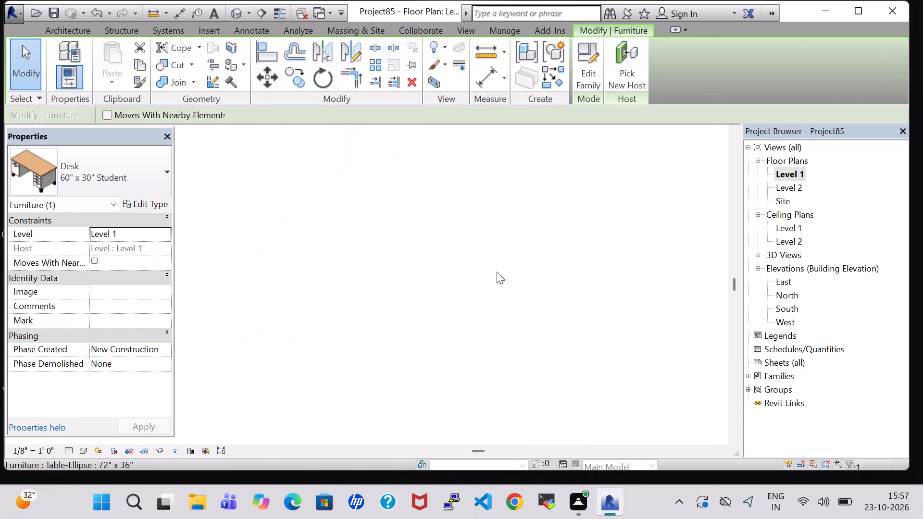
scroll(519, 402, "up", 2)
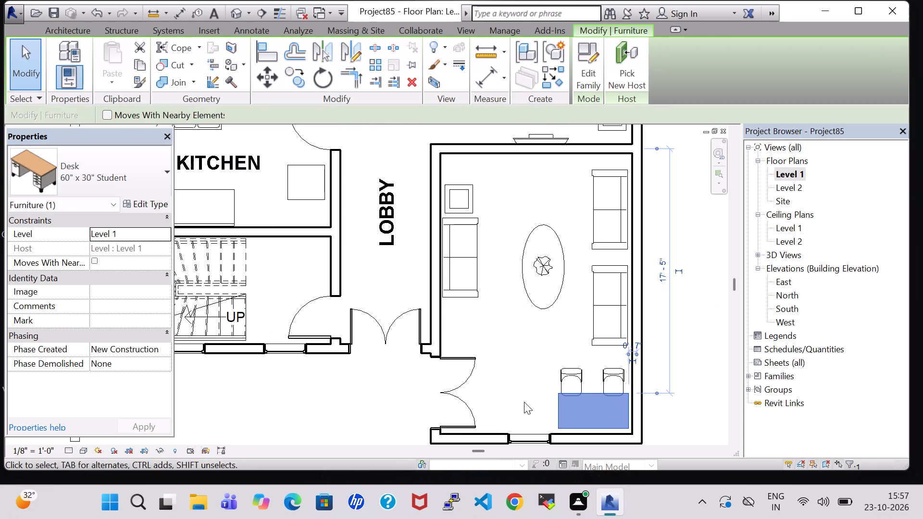
key("Down")
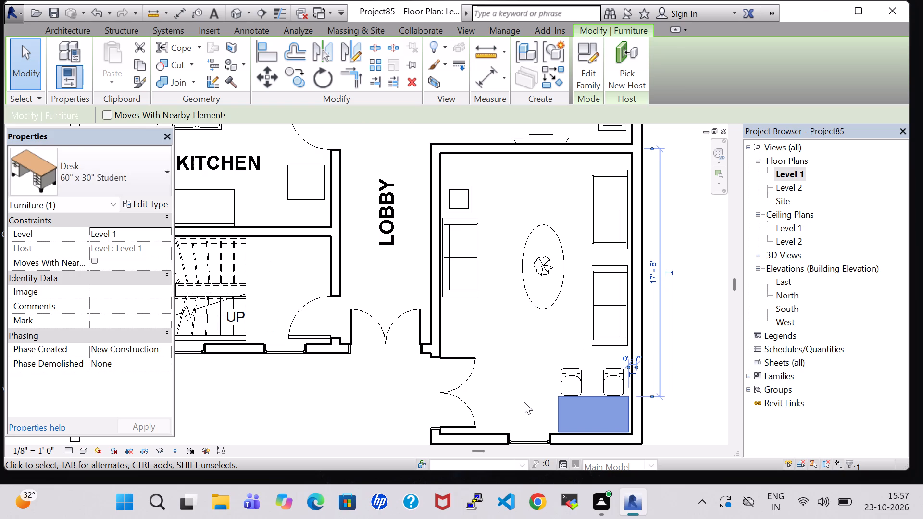
left_click(533, 372)
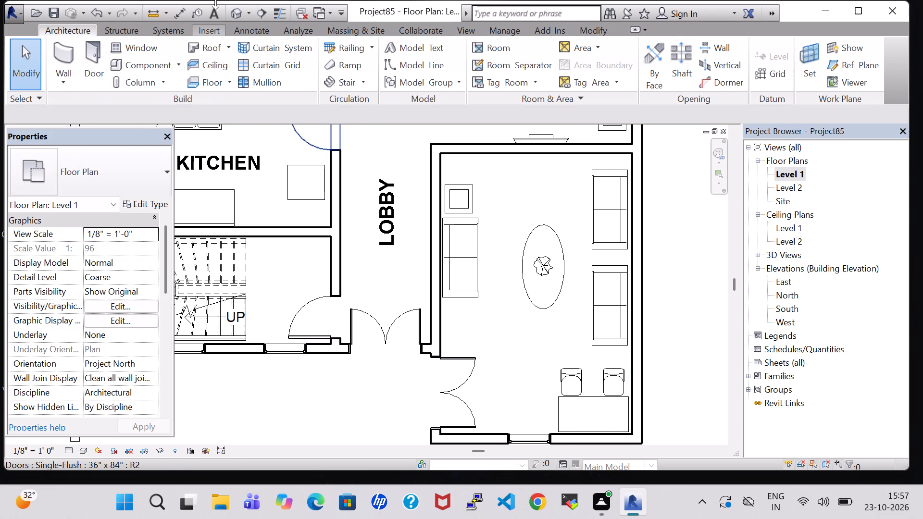
Examine the southeast room's desk, chairs, sofas and elliptical table from several angles in the 3D view.
left_click(234, 8)
middle_click_drag(343, 259, 338, 257)
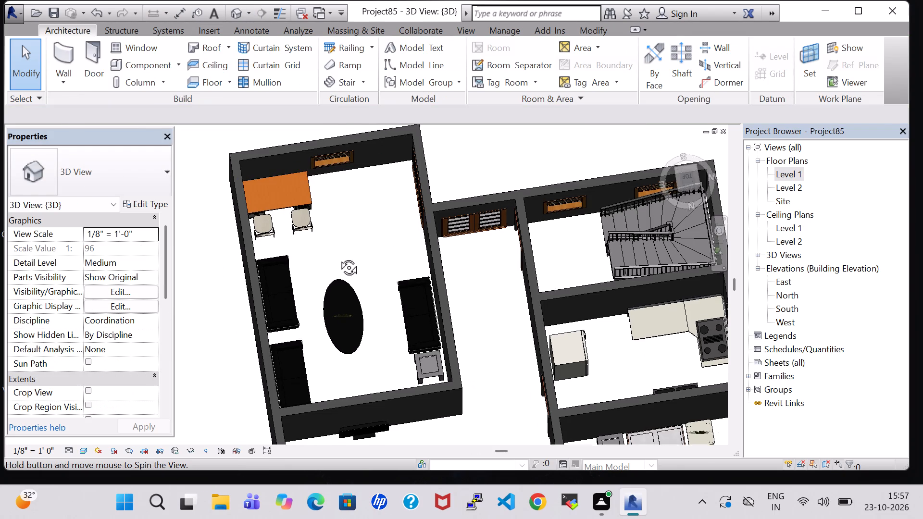
middle_click_drag(338, 257, 337, 195)
middle_click_drag(313, 270, 315, 220)
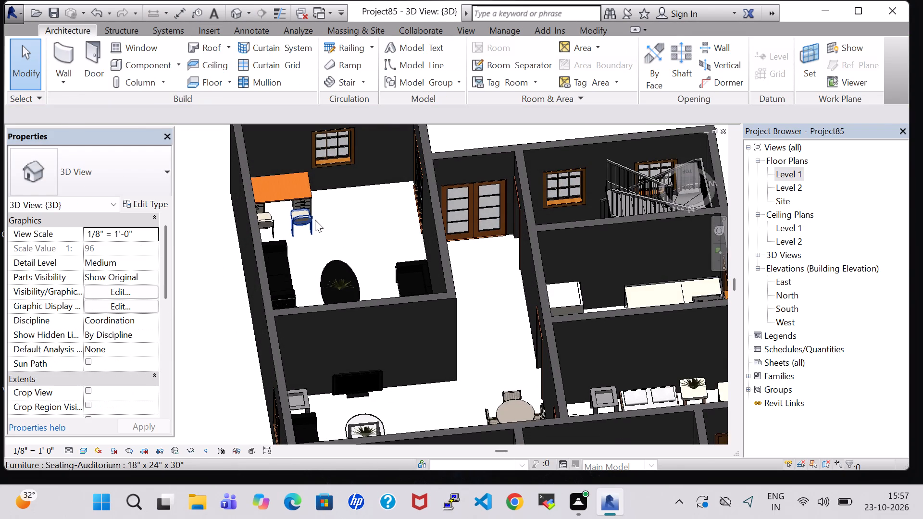
middle_click_drag(315, 220, 303, 253)
middle_click_drag(348, 280, 342, 247)
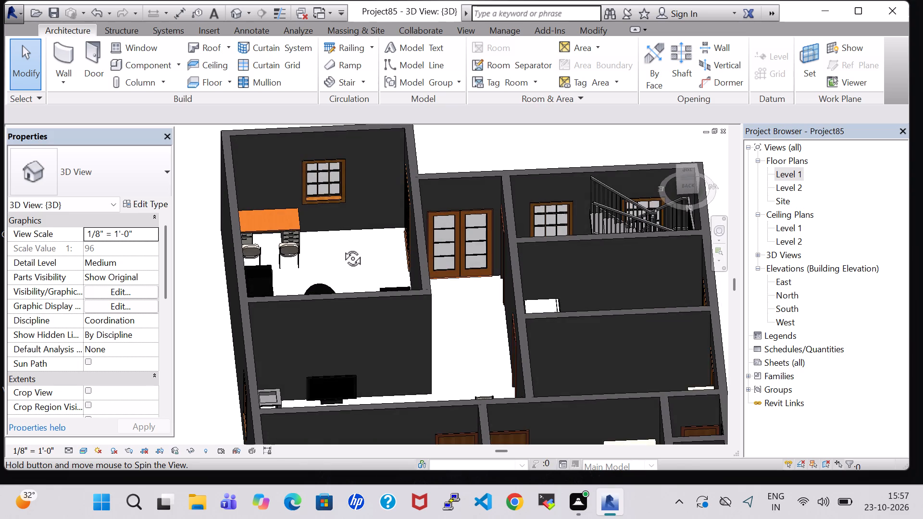
middle_click_drag(342, 247, 342, 278)
scroll(342, 279, "down", 1)
middle_click_drag(342, 279, 349, 372, "shift")
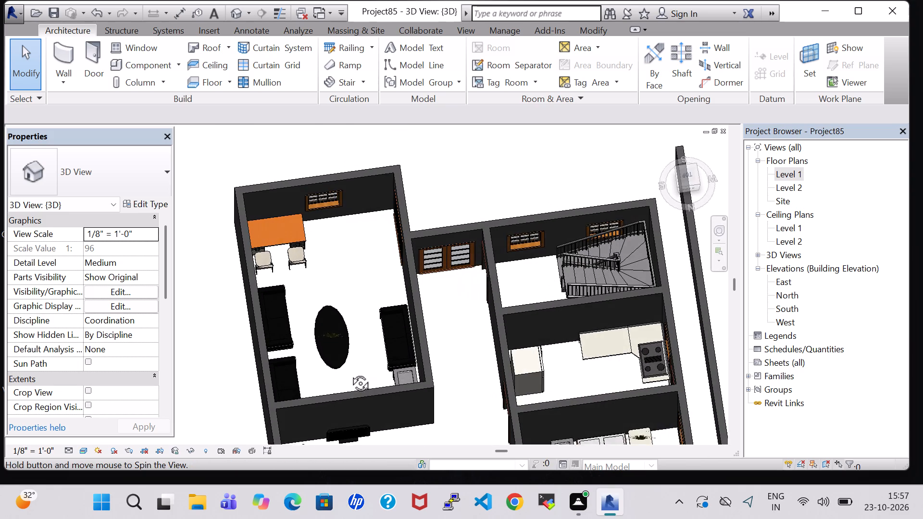
middle_click_drag(349, 372, 349, 375, "shift")
Set the top material of the drawing room's 72" x 36" elliptical table type to Wood - Teak.
scroll(341, 322, "up", 6)
left_click(376, 254)
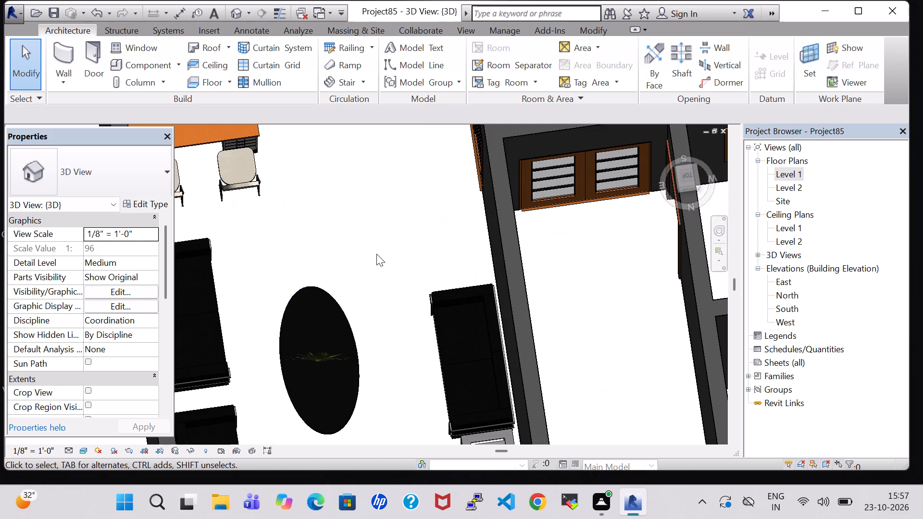
left_click(324, 289)
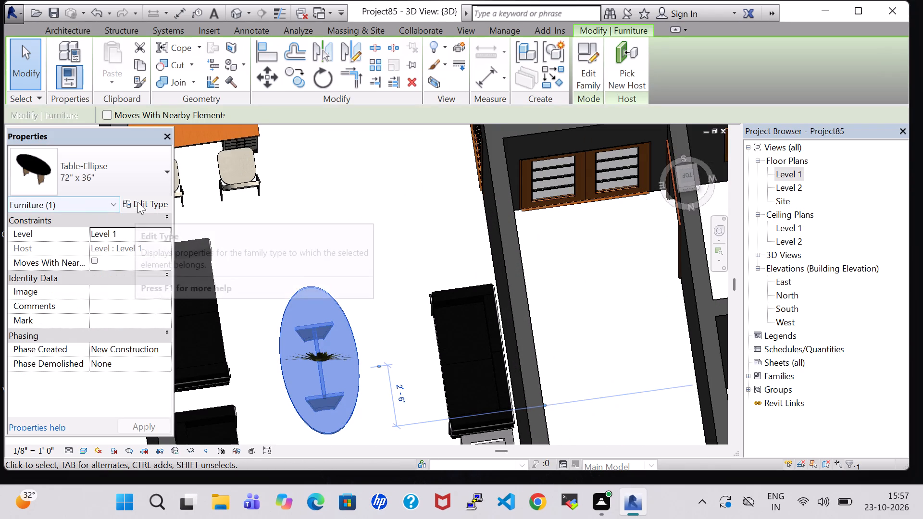
left_click(137, 202)
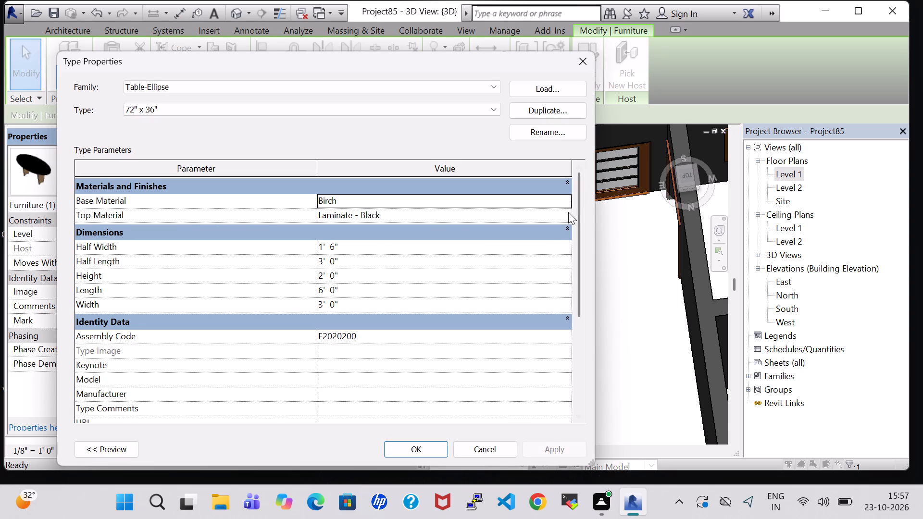
left_click(568, 212)
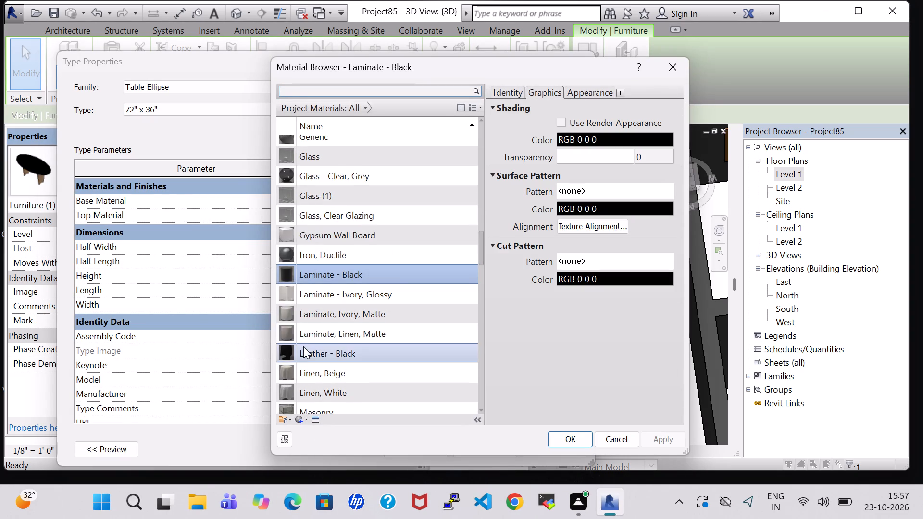
scroll(303, 346, "down", 12)
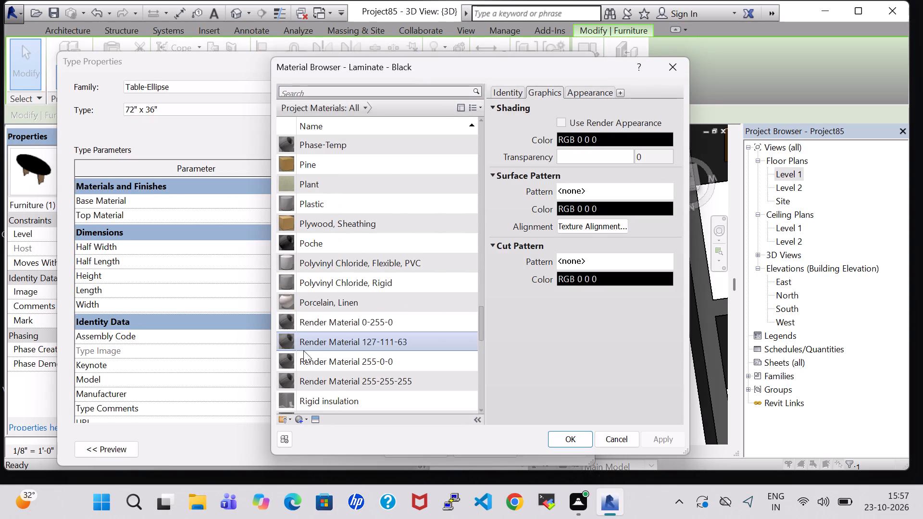
scroll(303, 350, "down", 9)
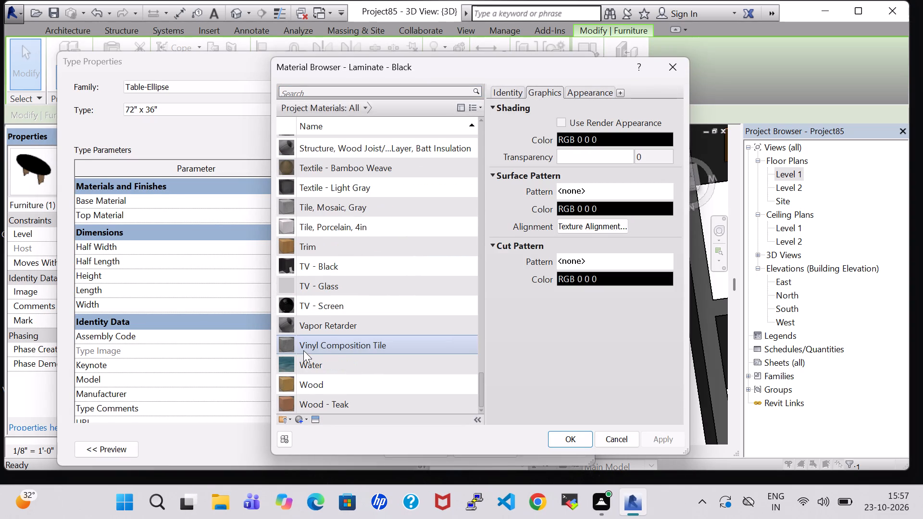
scroll(303, 350, "down", 2)
left_click(312, 380)
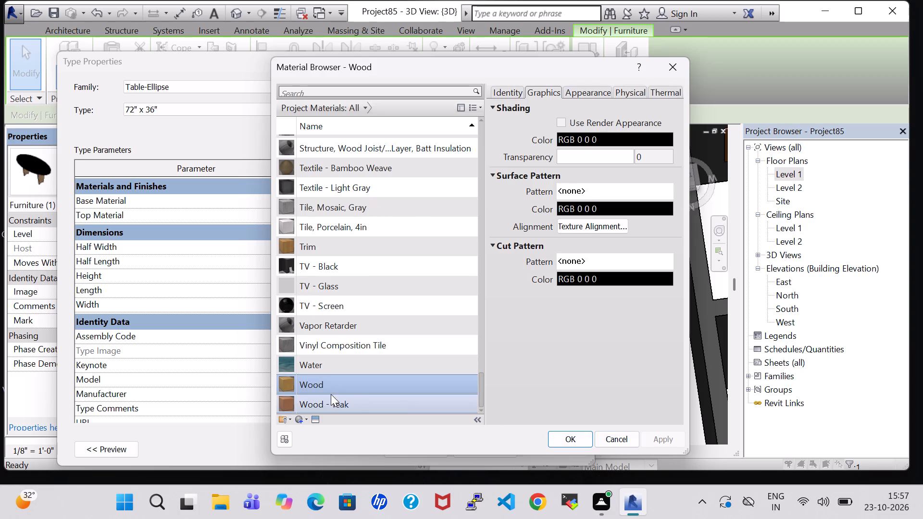
left_click(331, 394)
left_click(579, 433)
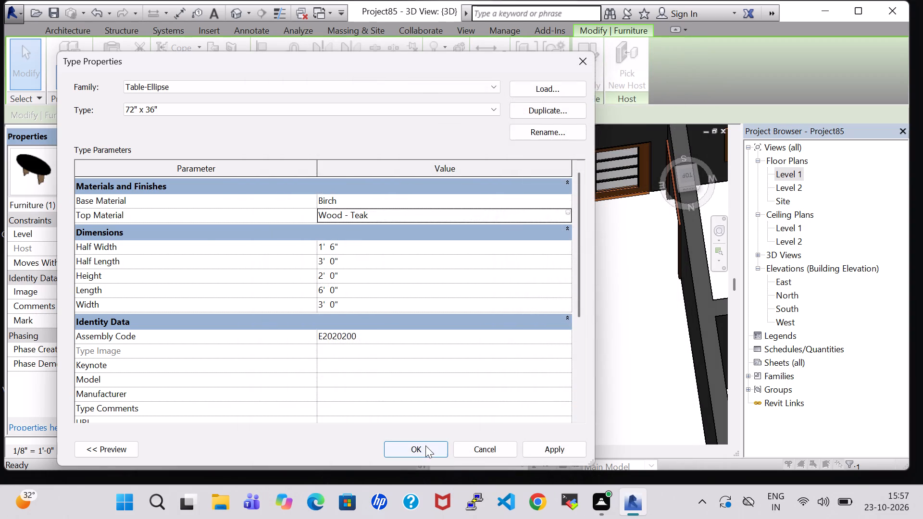
left_click(425, 445)
left_click(395, 275)
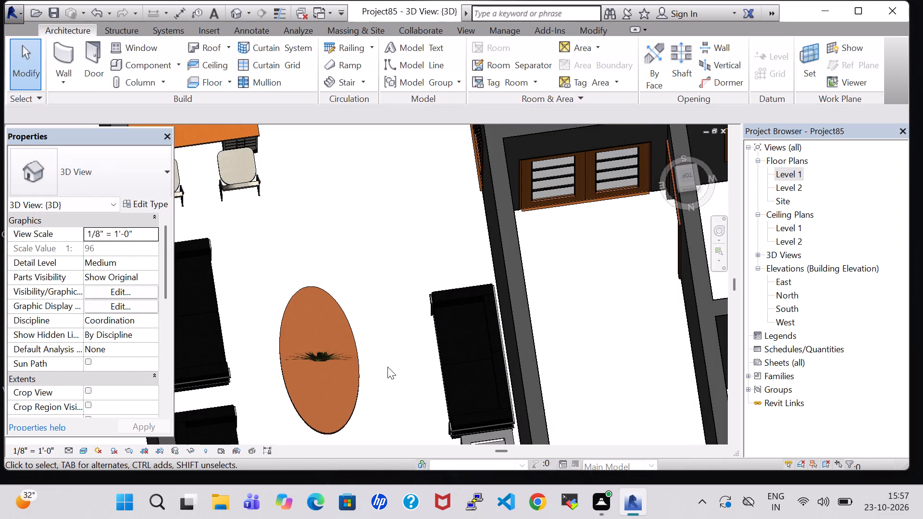
In the Level 1 floor plan, place a tagged room inside the unlabelled southeast room with the elliptical table.
scroll(387, 367, "down", 3)
middle_click_drag(387, 367, 387, 320)
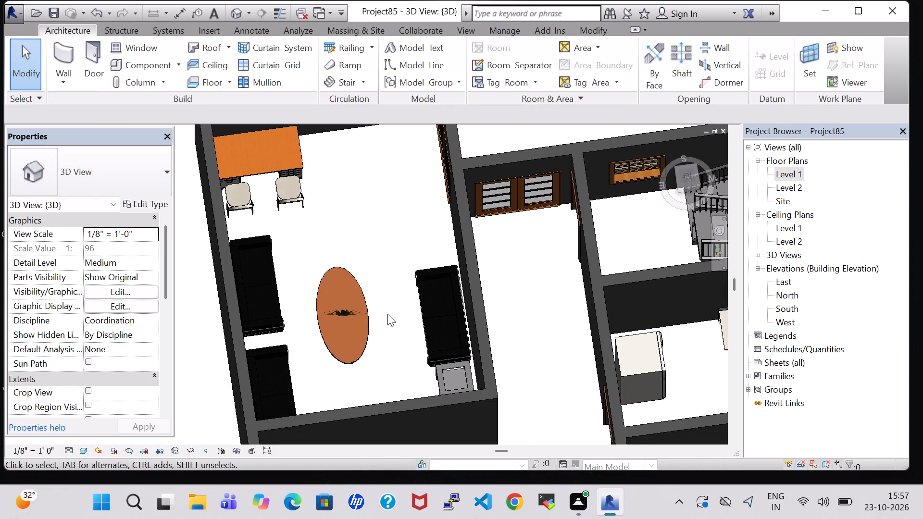
middle_click_drag(387, 314, 347, 265, "shift")
scroll(346, 283, "down", 4)
middle_click_drag(346, 284, 366, 137)
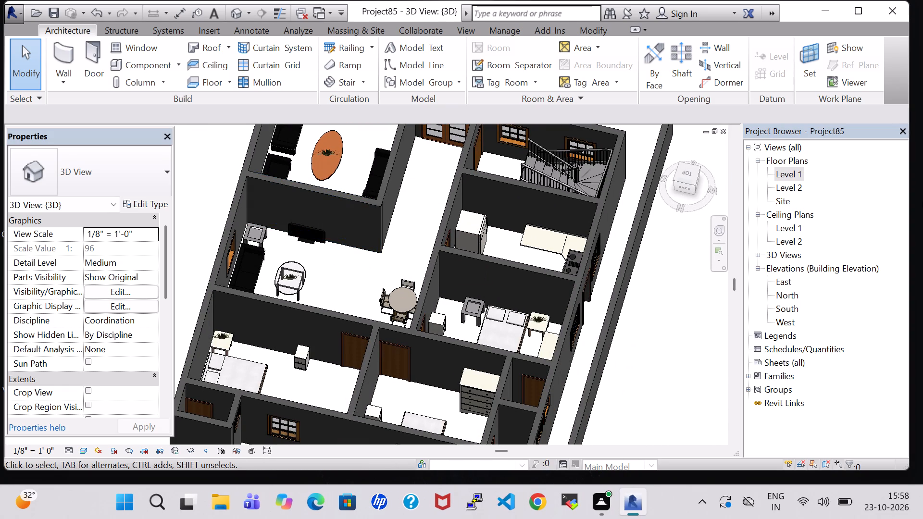
double_click(788, 175)
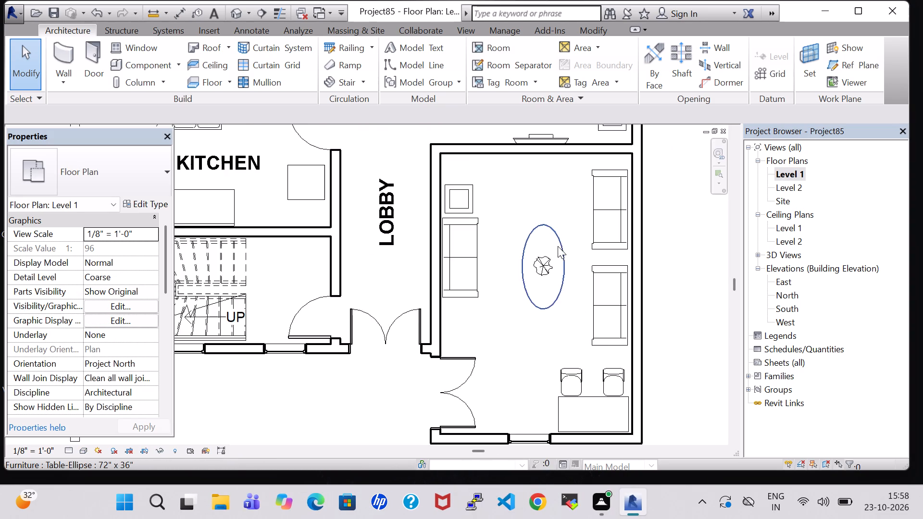
scroll(558, 247, "down", 4)
left_click(486, 44)
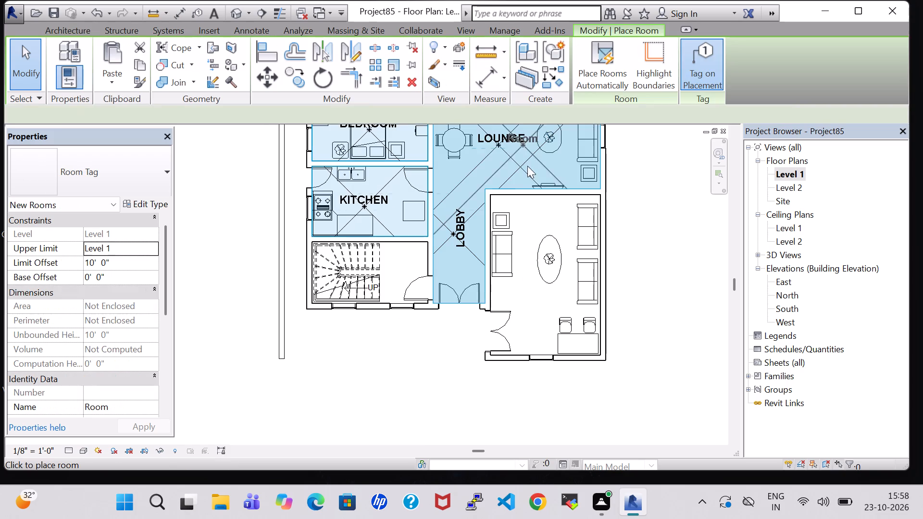
left_click(545, 278)
key("Escape")
key("Escape")
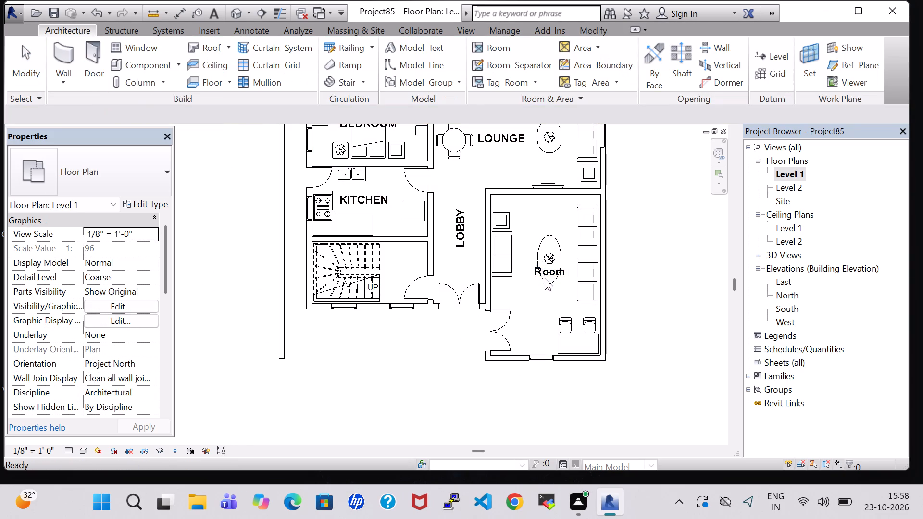
Rename the southeast room's tag as DRAWING.
double_click(553, 275)
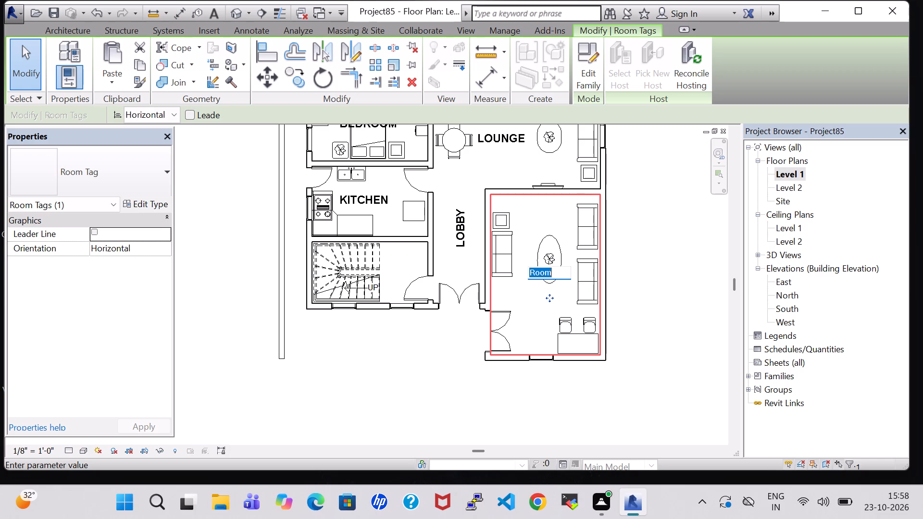
key("BackSpace")
type("DRAWING")
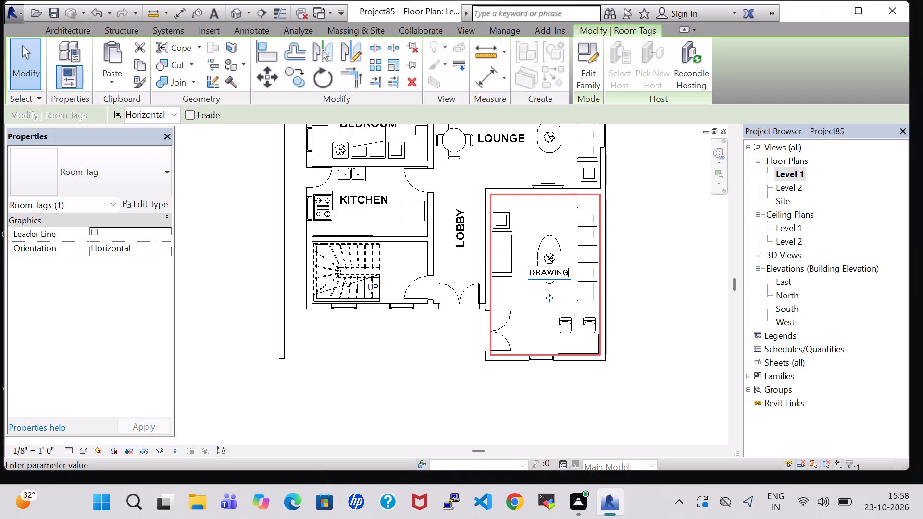
key("Return")
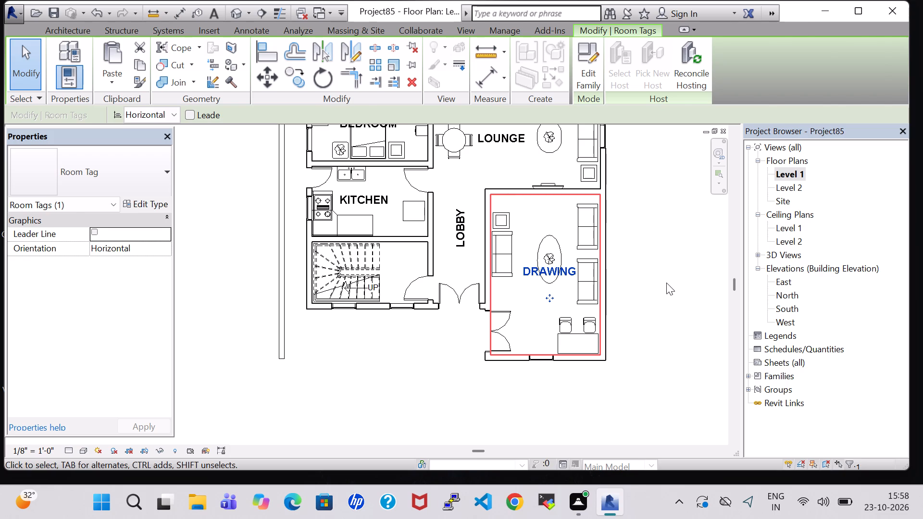
left_click(666, 283)
Start a Generic - 12" floor on Level 1, sketching straight boundary lines along the house's main north wall and east wall outer faces.
scroll(666, 285, "down", 4)
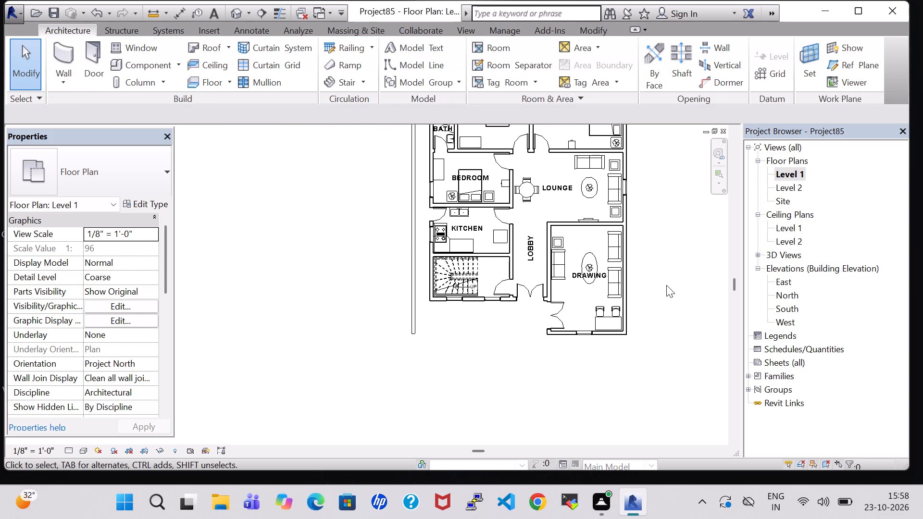
middle_click_drag(666, 285, 653, 376)
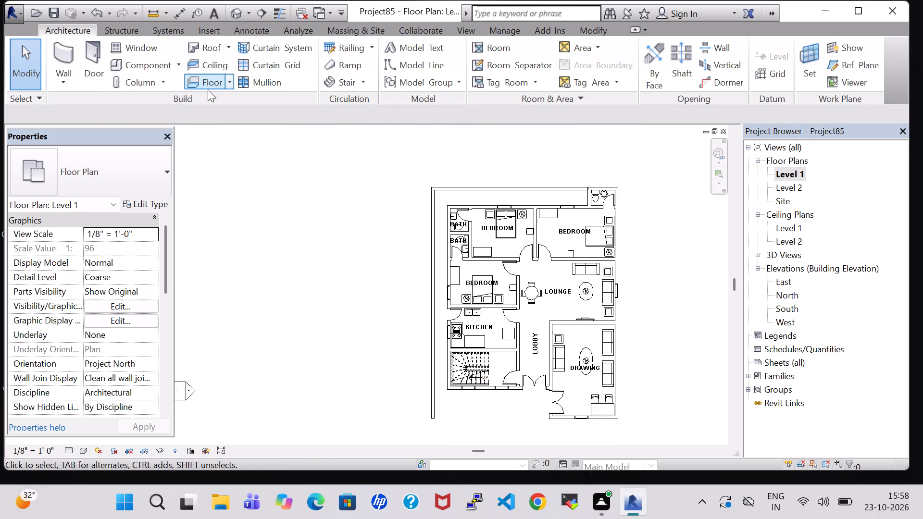
left_click(208, 85)
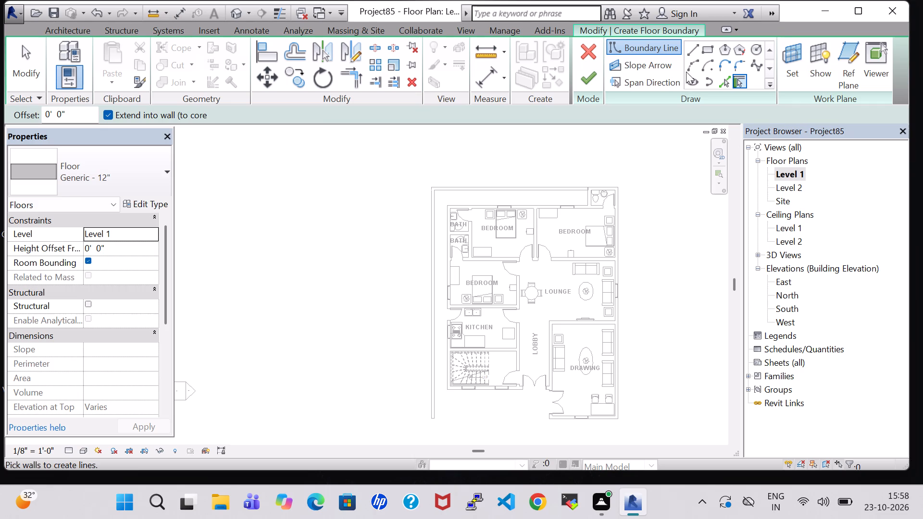
left_click(694, 49)
scroll(533, 202, "up", 7)
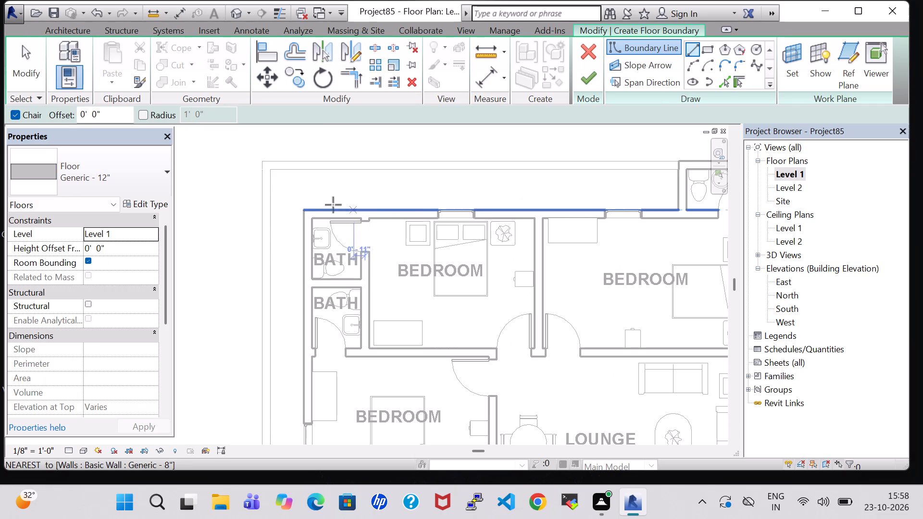
left_click(304, 210)
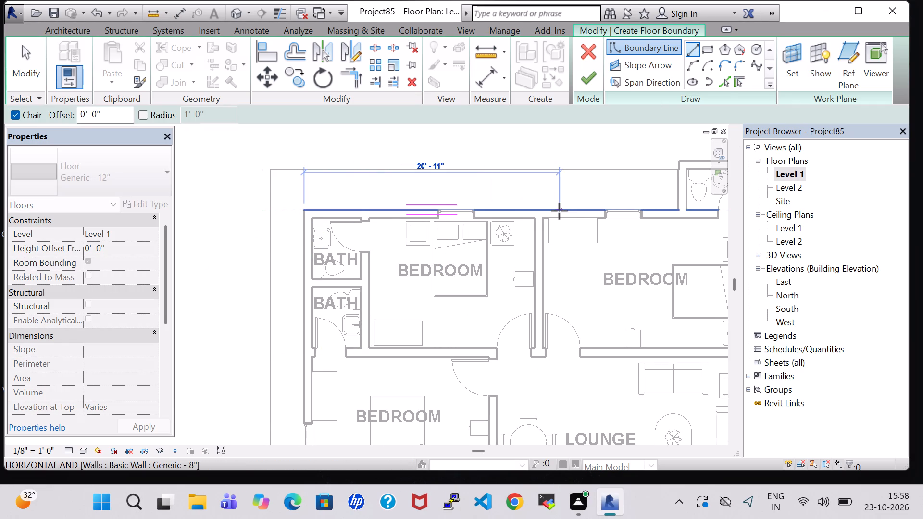
middle_click_drag(559, 211, 409, 223)
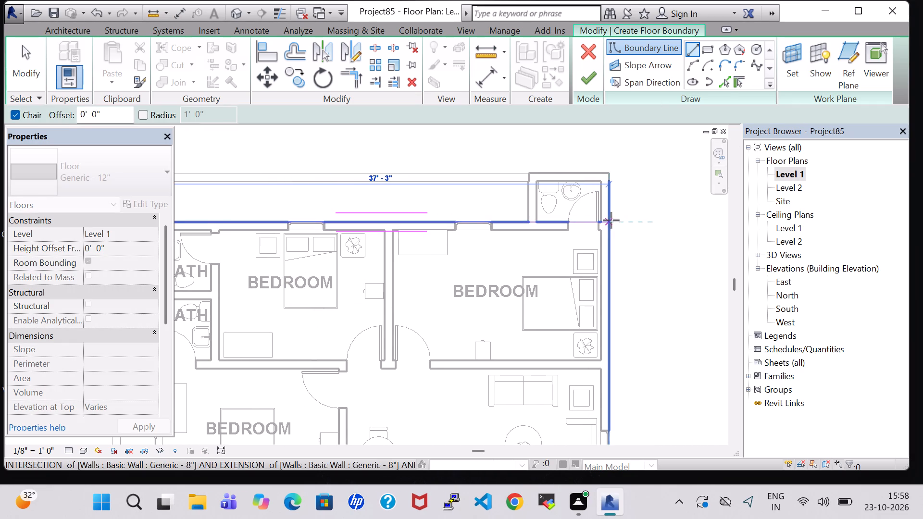
left_click(611, 220)
middle_click_drag(609, 402, 600, 229)
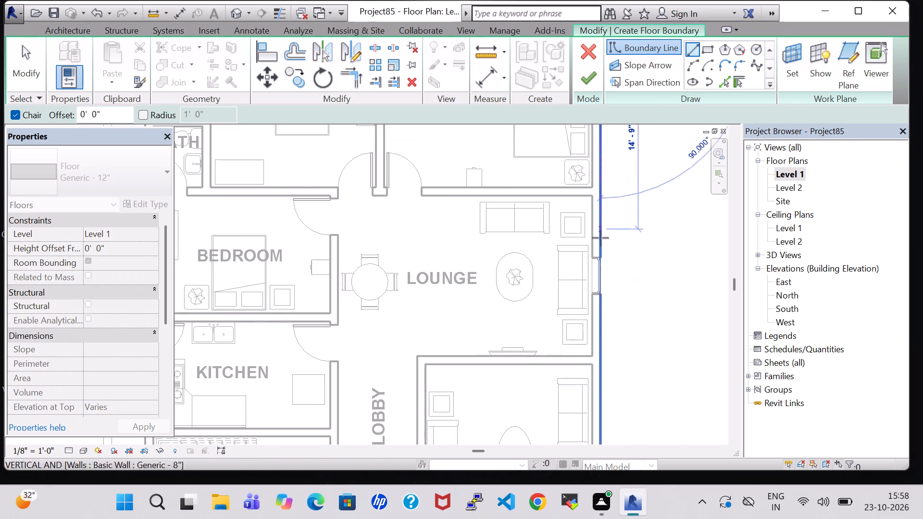
middle_click_drag(601, 396, 595, 208)
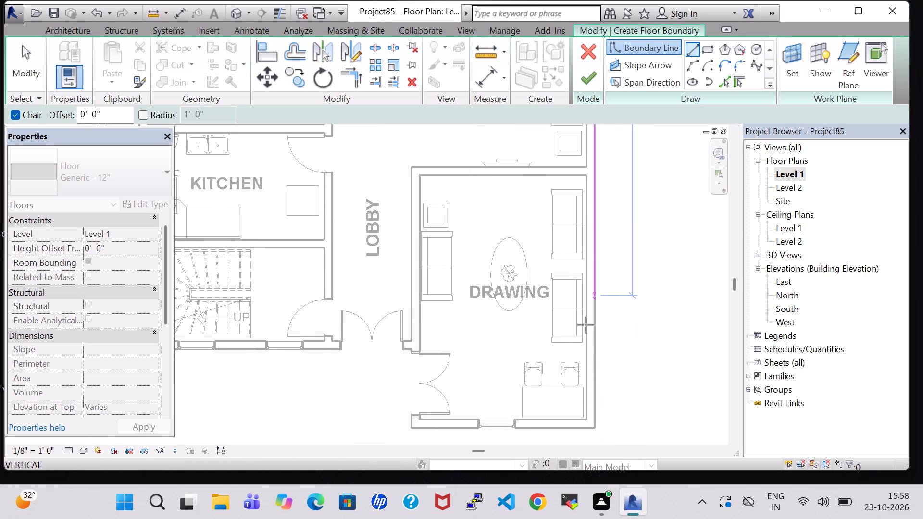
left_click(595, 429)
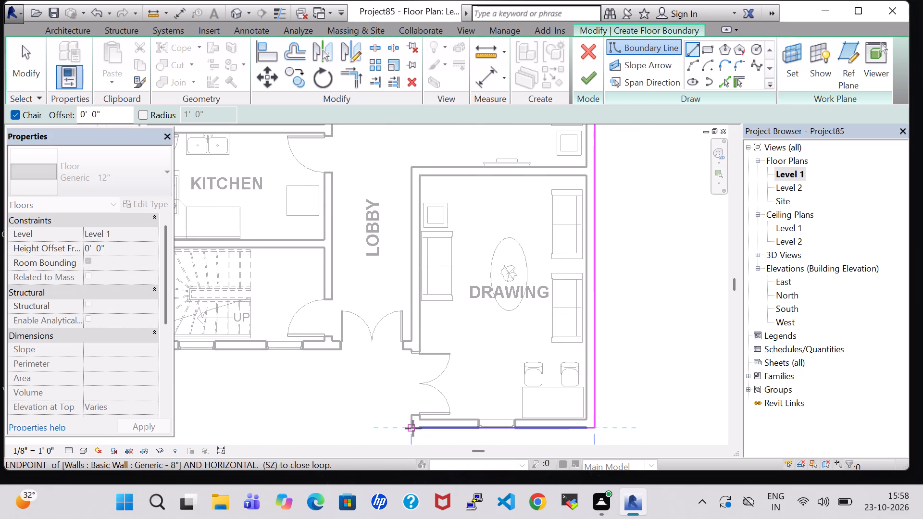
Continue the floor boundary along the drawing room's south and west walls, the entrance and stair front, and the west wall, close it and finish the floor.
left_click(412, 428)
left_click(410, 353)
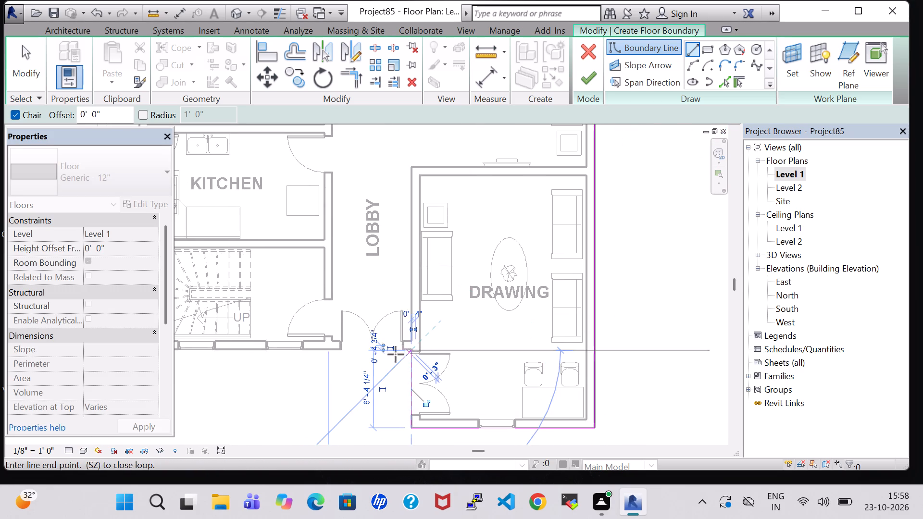
middle_click_drag(223, 345, 500, 327)
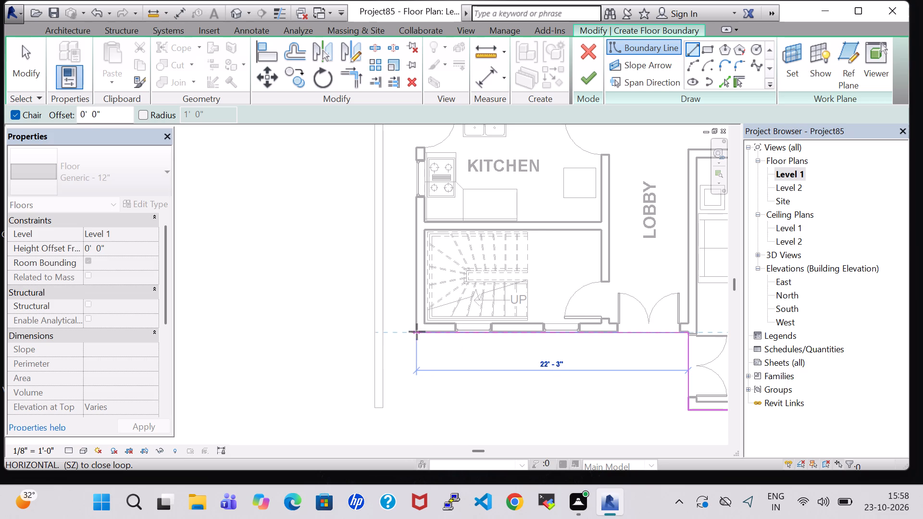
left_click(417, 332)
middle_click_drag(421, 192, 455, 402)
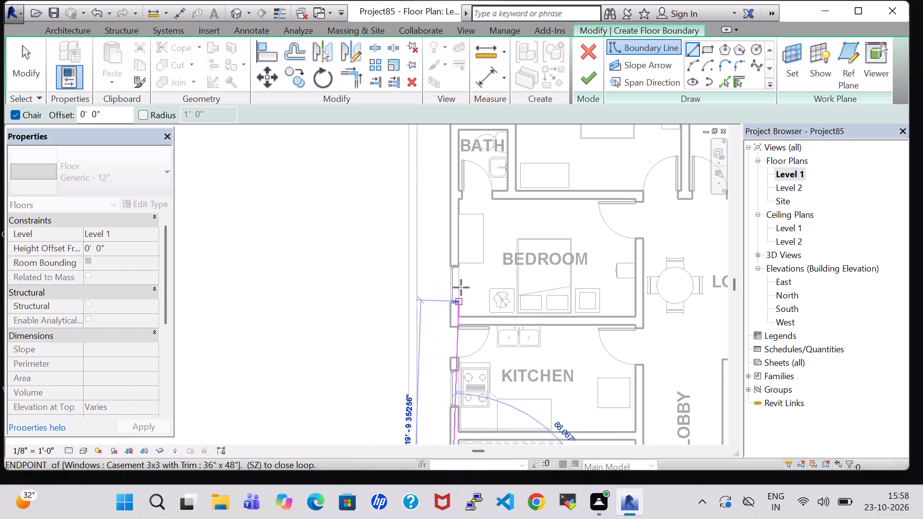
middle_click_drag(449, 220, 459, 420)
scroll(459, 420, "up", 1)
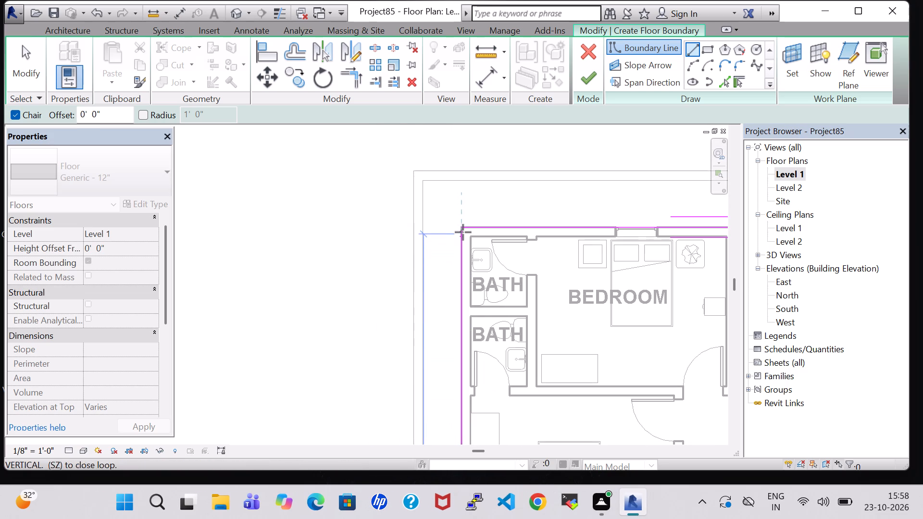
left_click(463, 229)
left_click(587, 75)
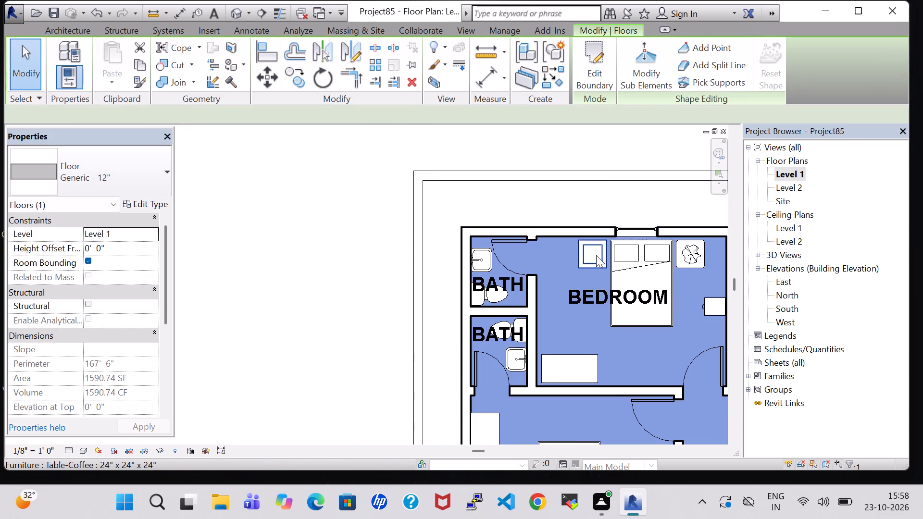
Examine the new floor throughout the house in the 3D view, including from the top-front direction.
scroll(596, 257, "down", 6)
middle_click_drag(596, 257, 374, 194)
left_click(232, 14)
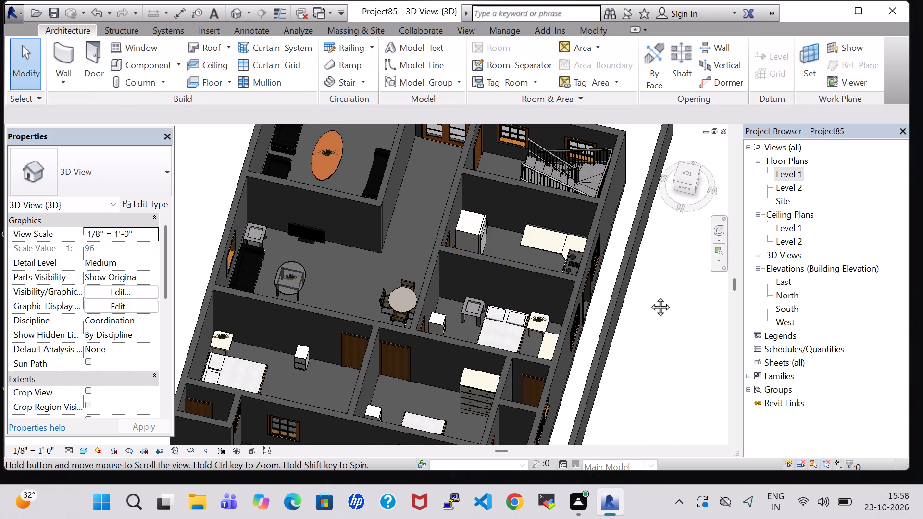
middle_click_drag(632, 303, 635, 323)
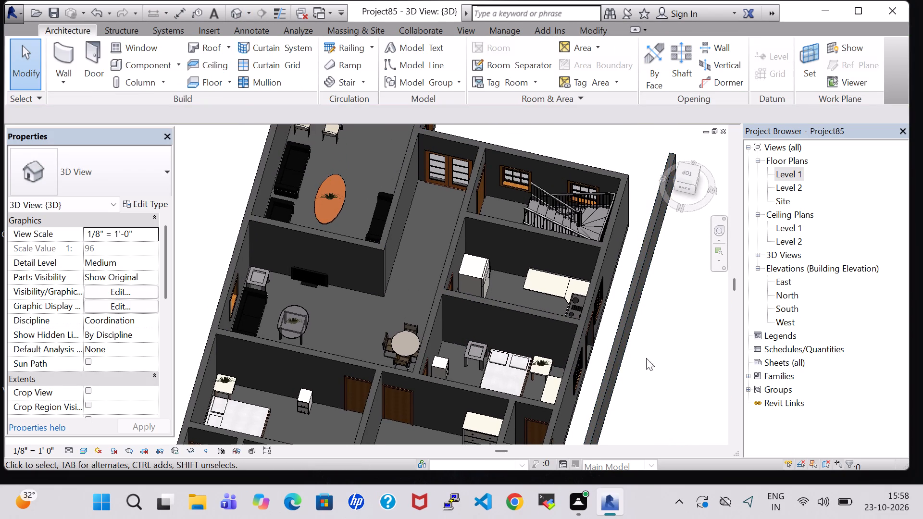
middle_click_drag(646, 358, 630, 319)
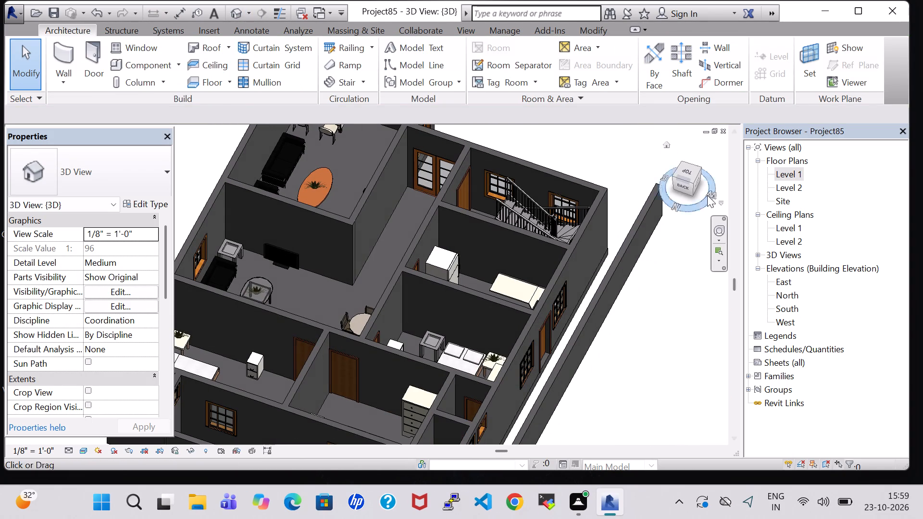
left_click(693, 163)
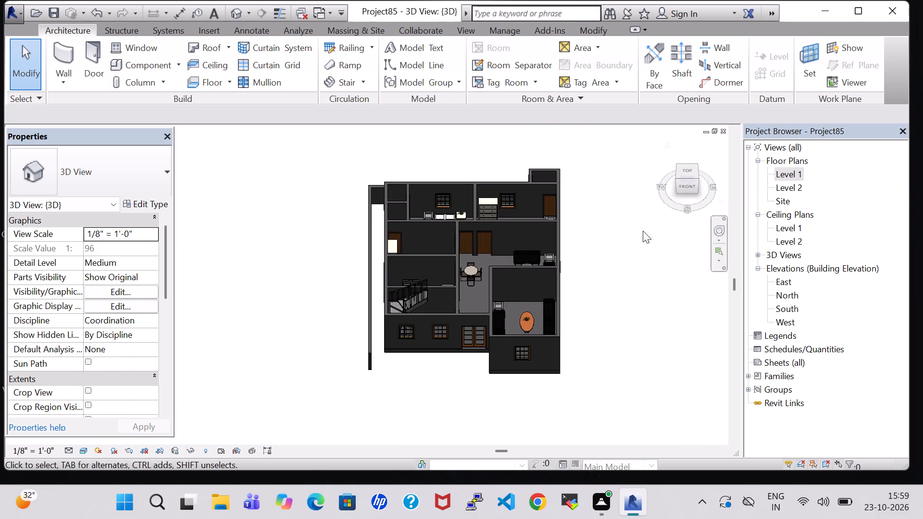
Add a rectangular Generic - 12" floor on Level 1 over the small northeast toilet's outer wall faces and open the 3D view.
middle_click_drag(497, 232, 512, 334, "shift")
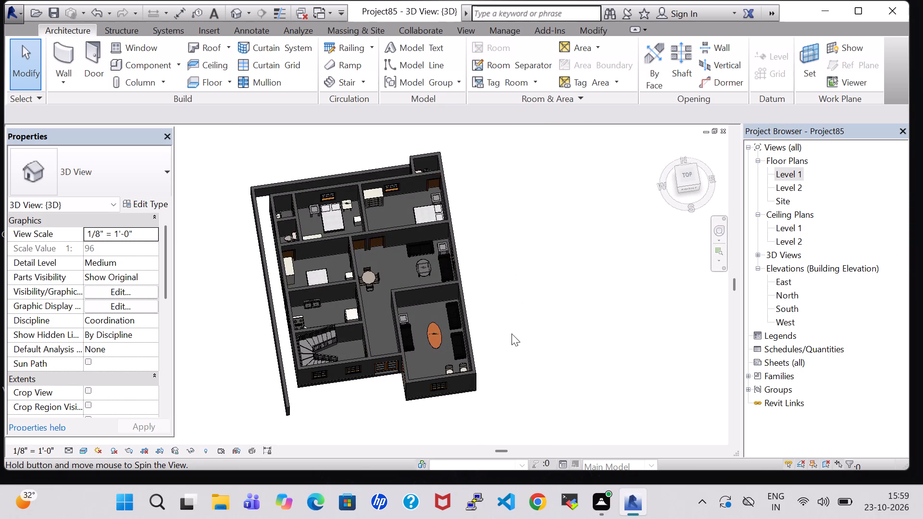
middle_click_drag(474, 187, 491, 241)
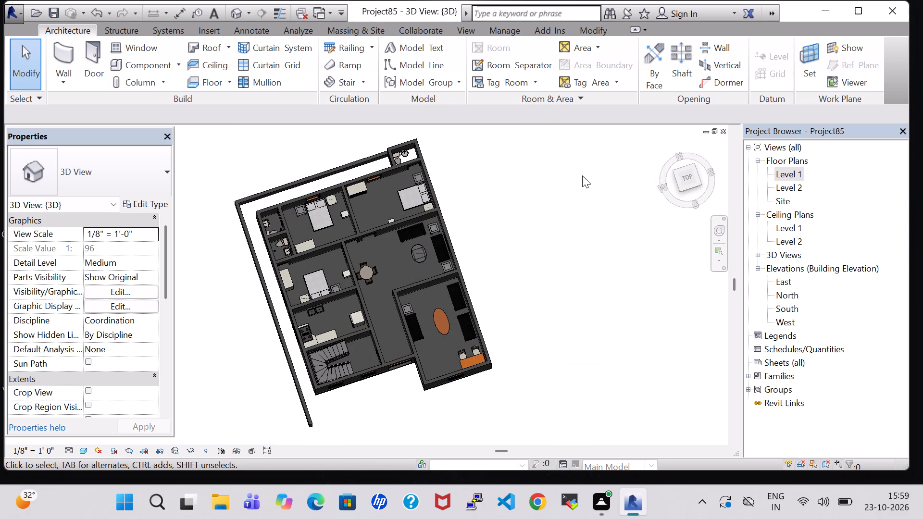
double_click(786, 177)
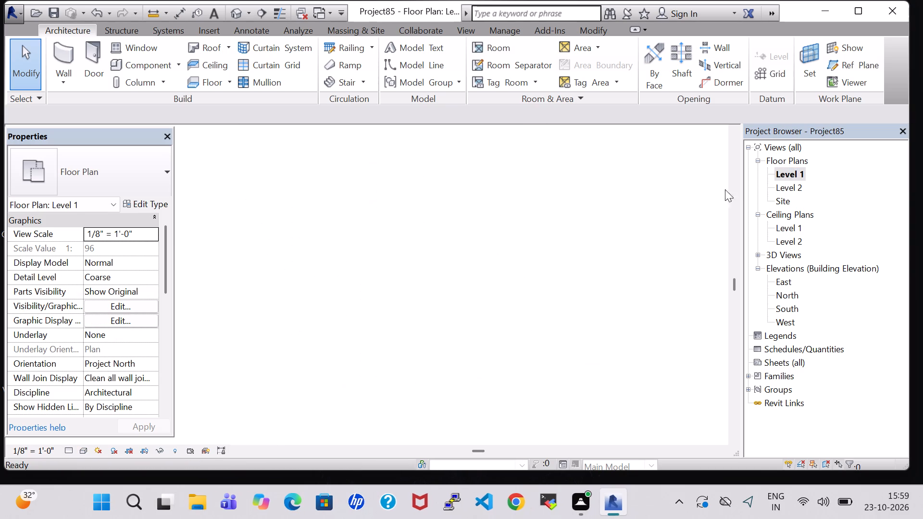
scroll(609, 247, "down", 4)
left_click(207, 86)
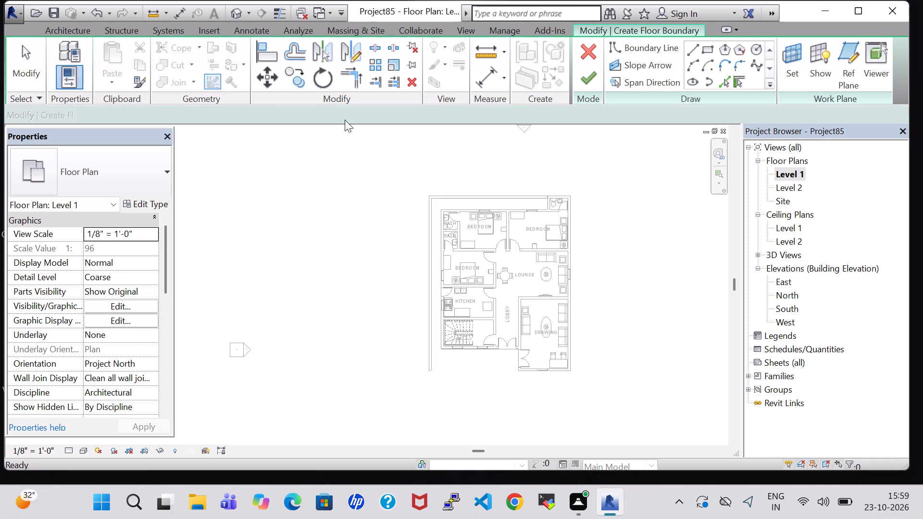
left_click(688, 52)
scroll(584, 183, "up", 1)
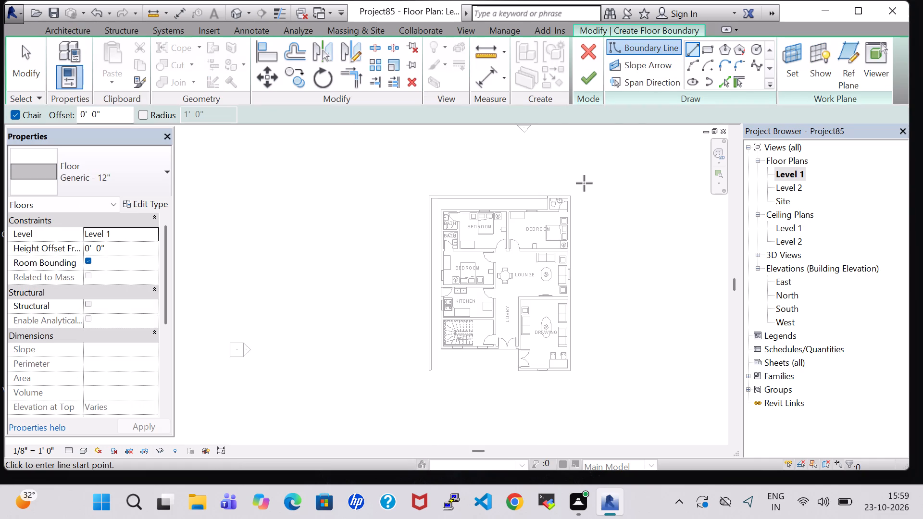
scroll(584, 183, "up", 3)
left_click(710, 48)
scroll(569, 251, "up", 6)
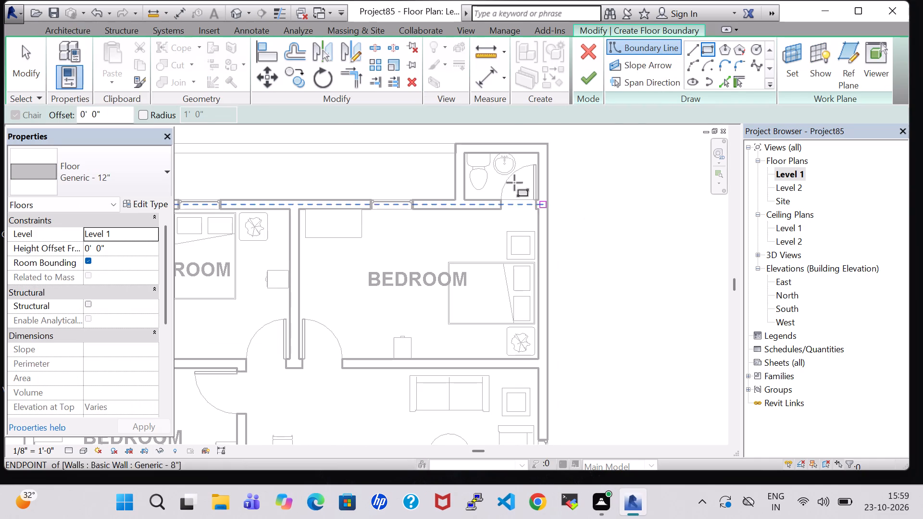
left_click(457, 144)
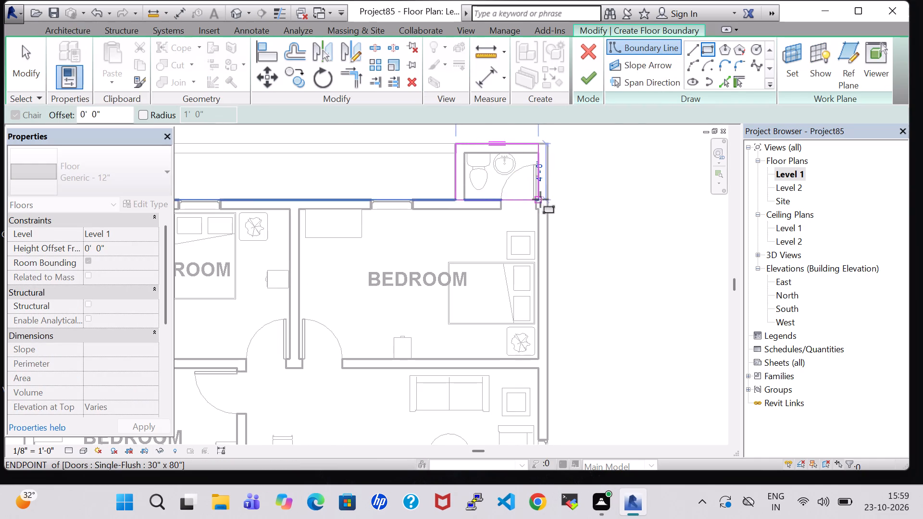
left_click(545, 200)
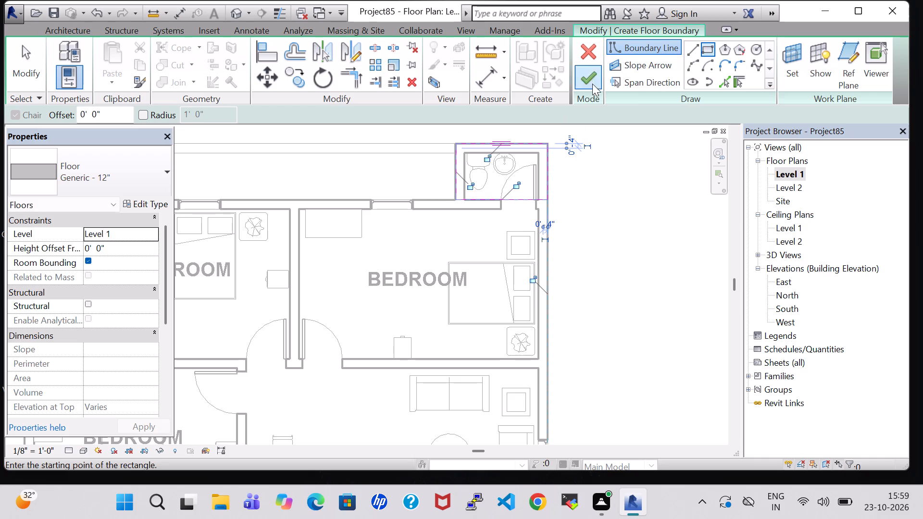
left_click(591, 80)
left_click(235, 12)
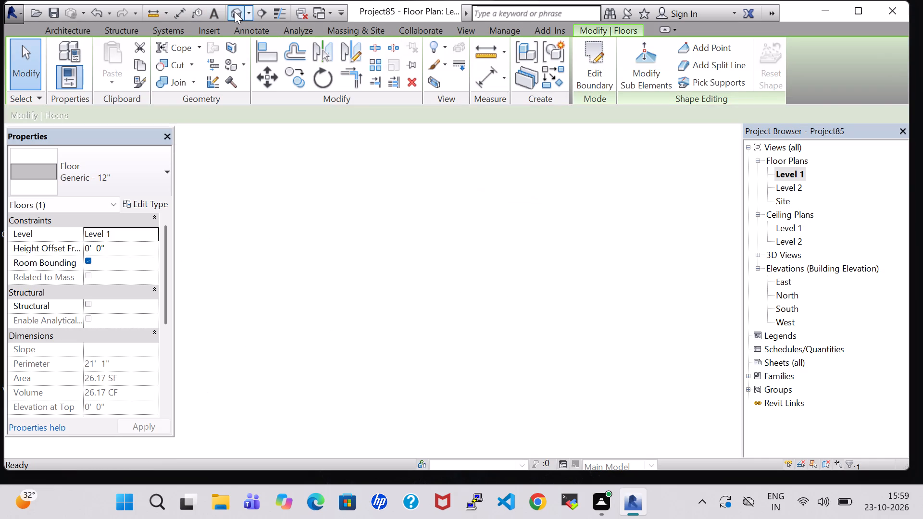
Create a four-point toposurface at elevation 0' 0" over the open strip between the house's north wall and the north boundary wall.
double_click(787, 174)
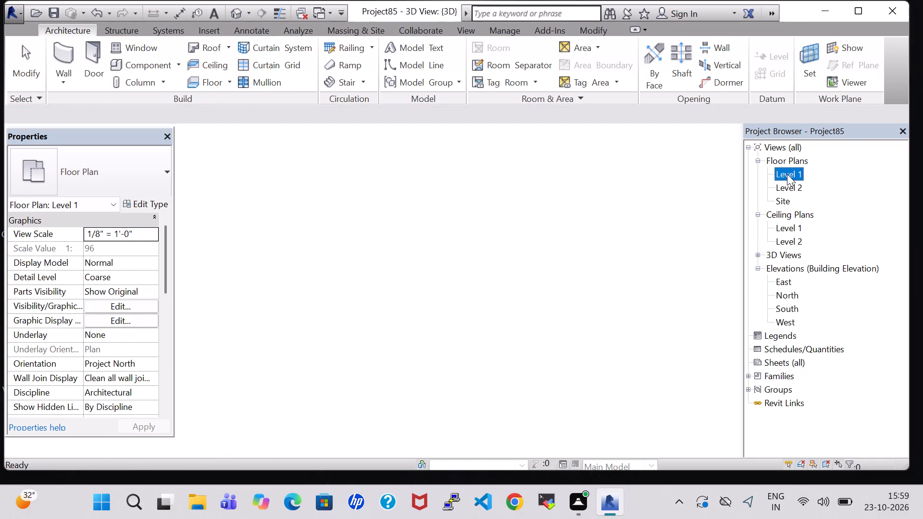
left_click(343, 35)
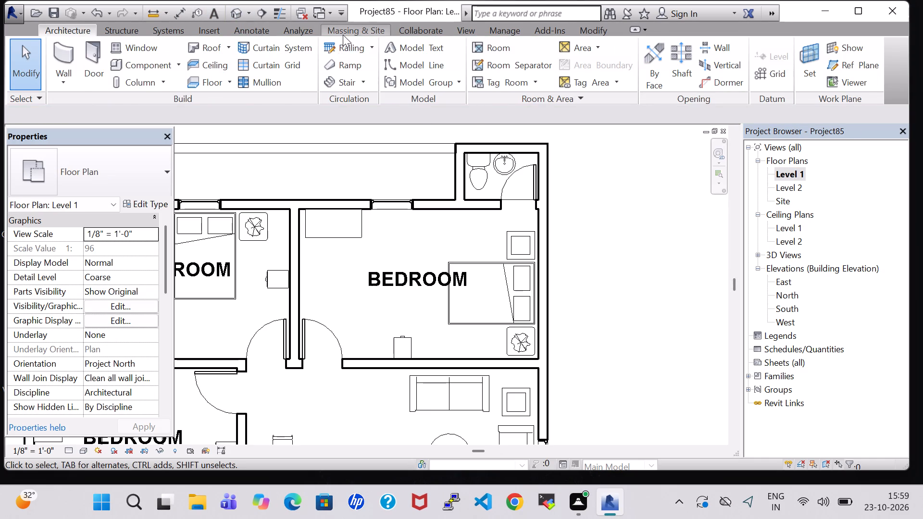
left_click(328, 50)
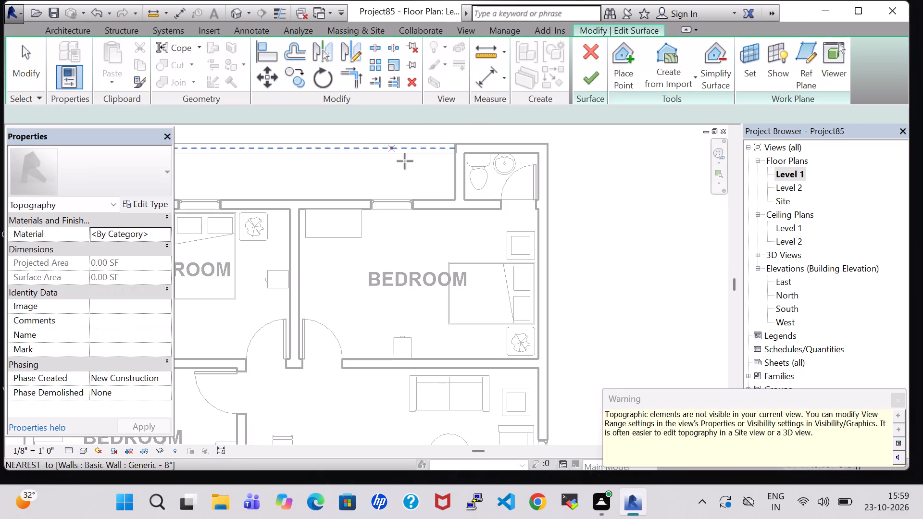
left_click(457, 154)
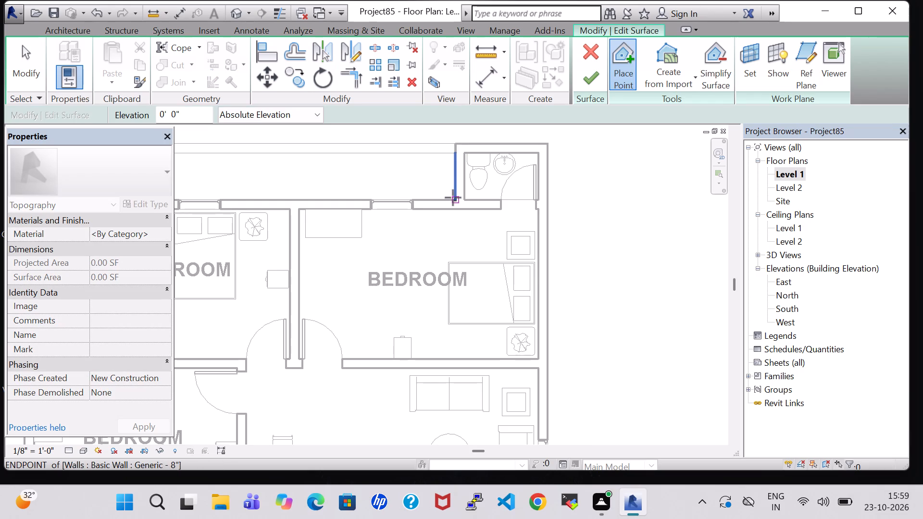
left_click(454, 198)
middle_click_drag(343, 189, 625, 208)
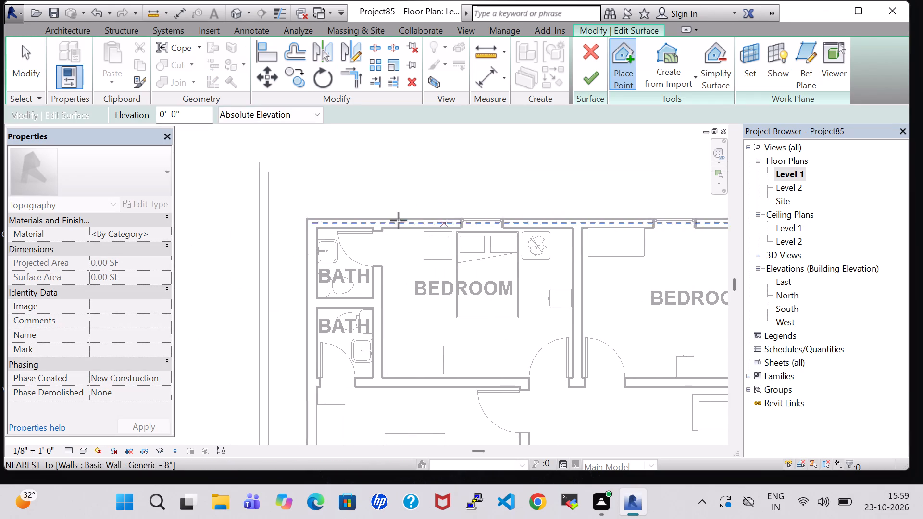
left_click(266, 219)
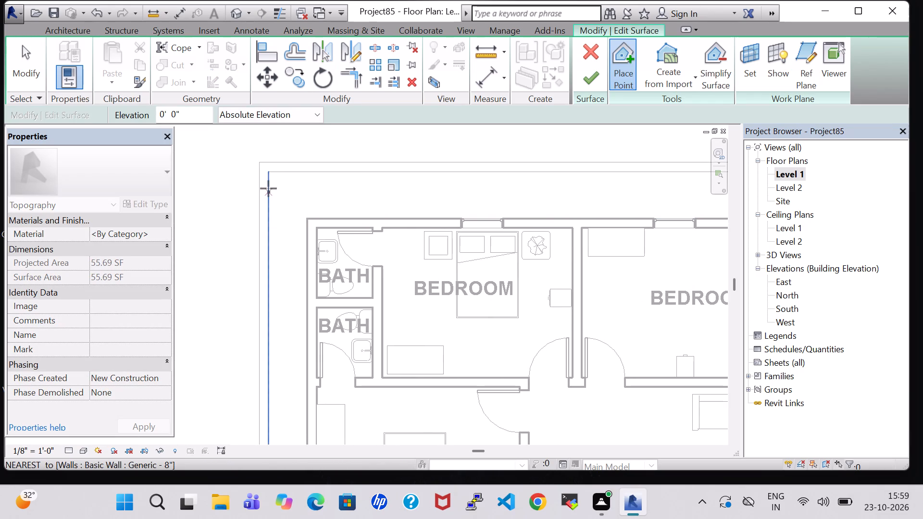
left_click(267, 171)
left_click(581, 79)
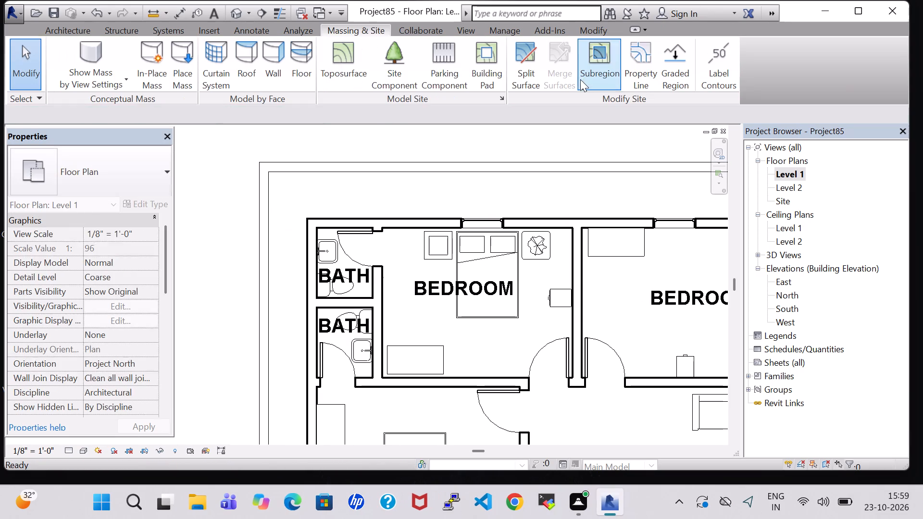
left_click(235, 11)
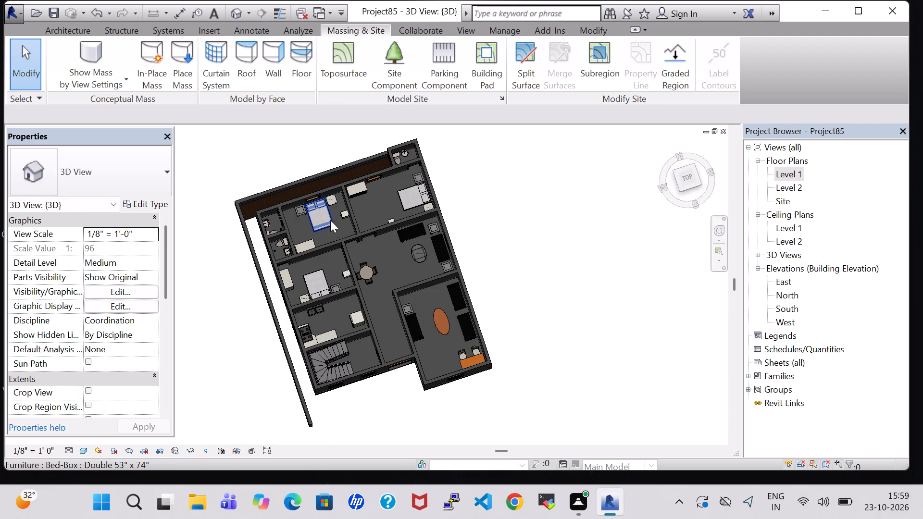
Create a second toposurface at elevation 0' 0" over the west strip, from the house's northwest corner to the boundary wall's south end.
double_click(793, 168)
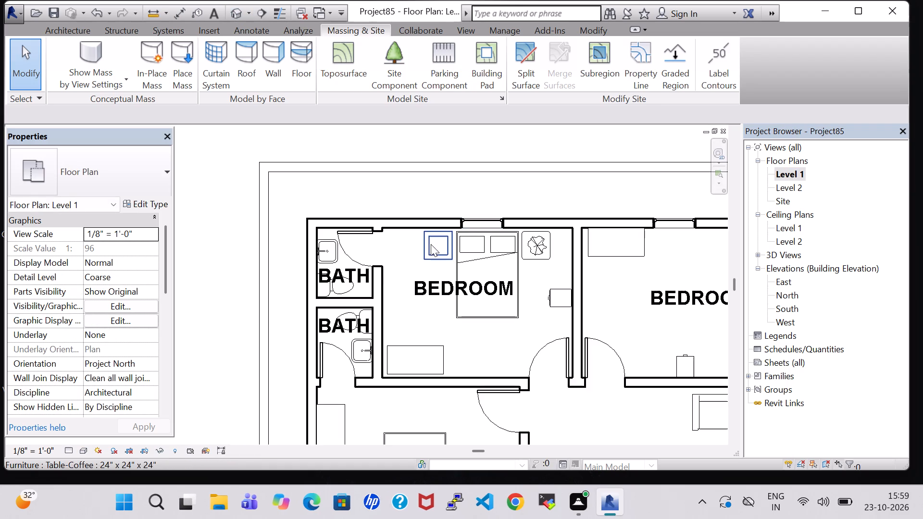
scroll(431, 246, "down", 2)
left_click(344, 69)
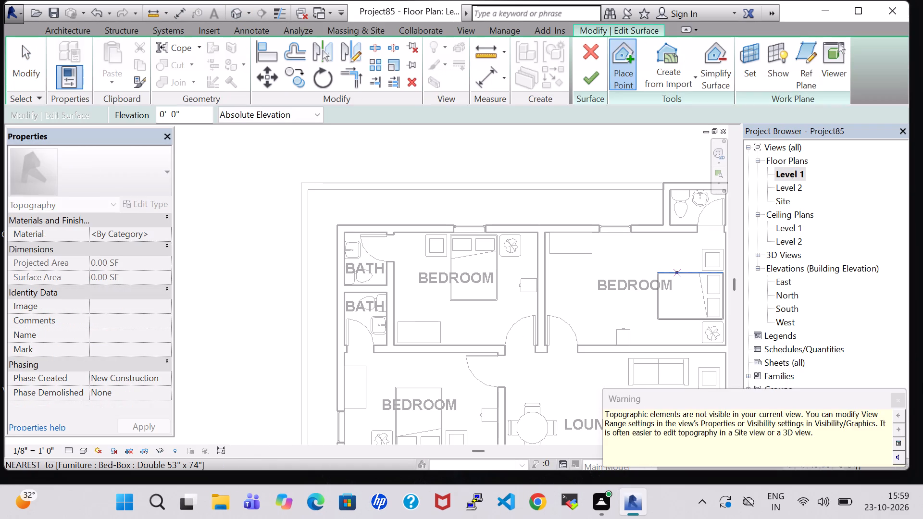
left_click(901, 400)
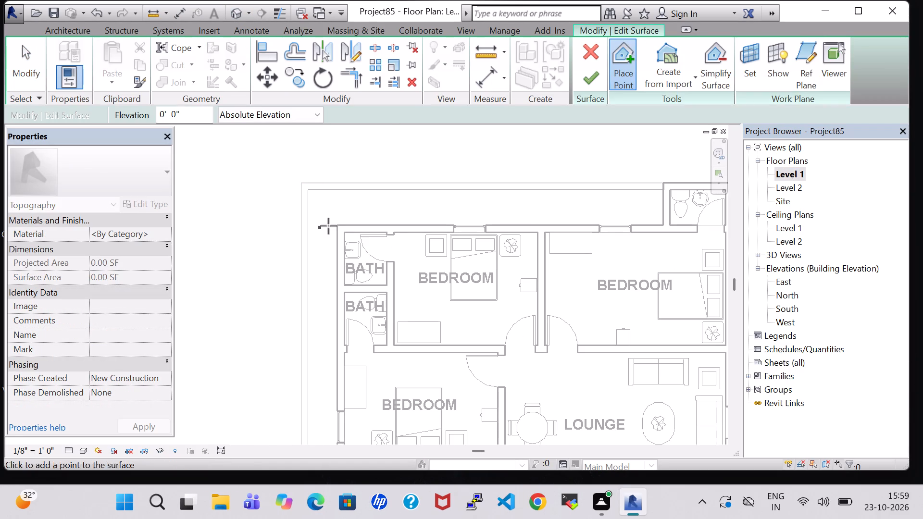
left_click(335, 226)
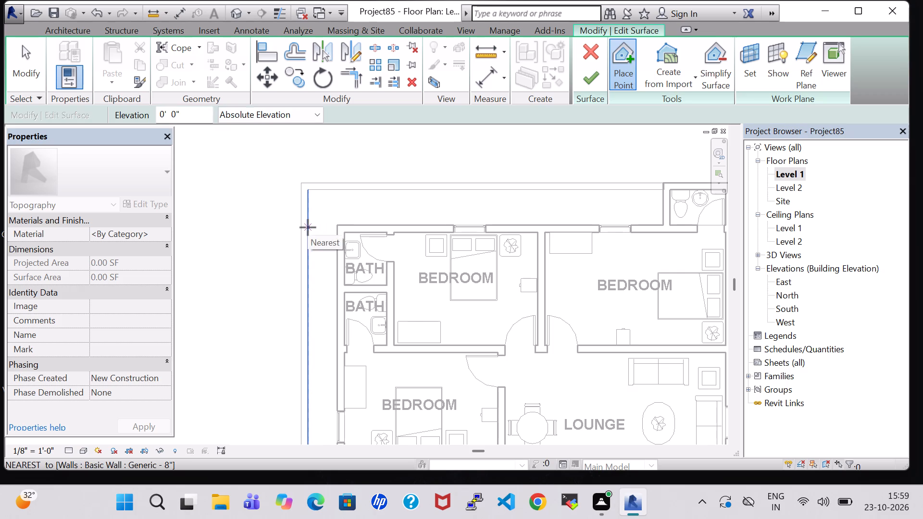
left_click(308, 227)
middle_click_drag(304, 358, 318, 232)
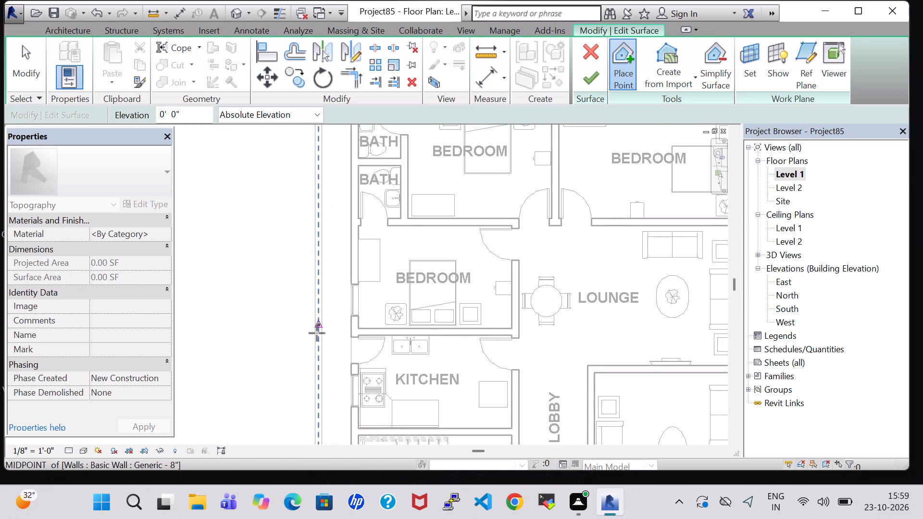
middle_click_drag(323, 364, 340, 214)
middle_click_drag(347, 354, 353, 264)
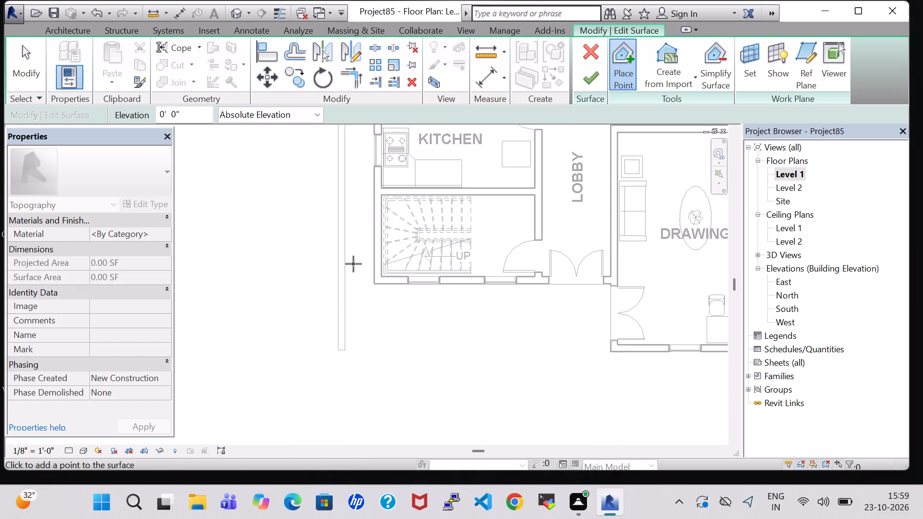
left_click(345, 348)
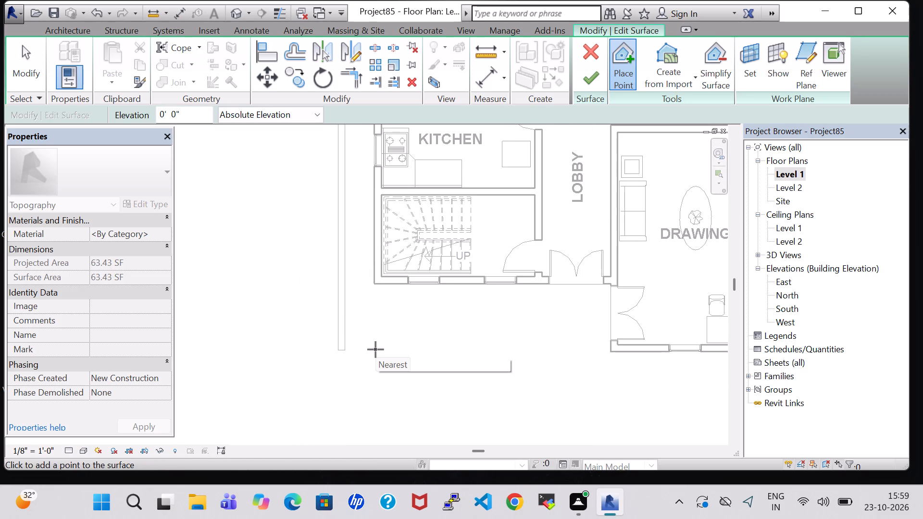
left_click(346, 283)
left_click(373, 286)
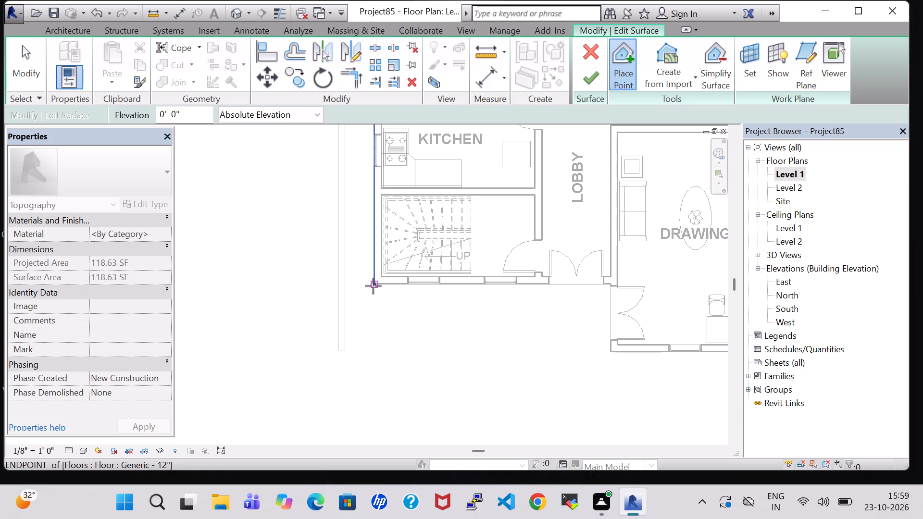
left_click(592, 86)
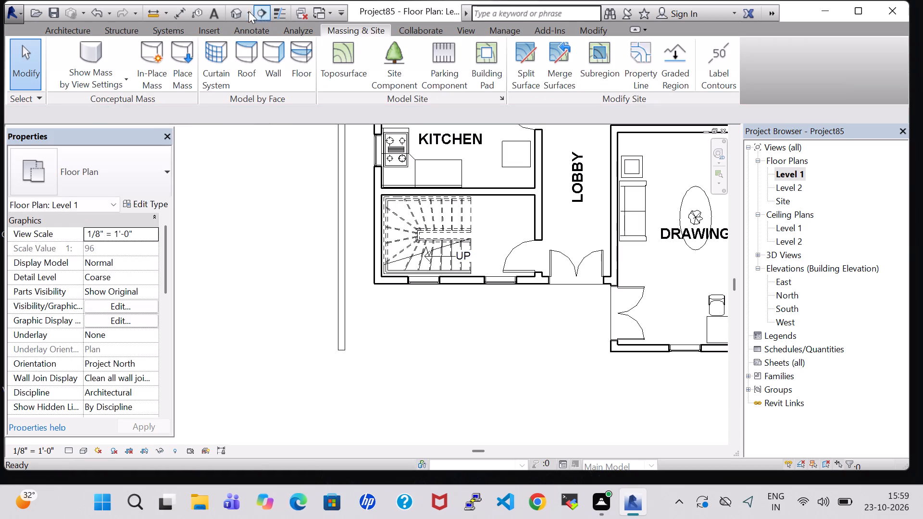
left_click(237, 11)
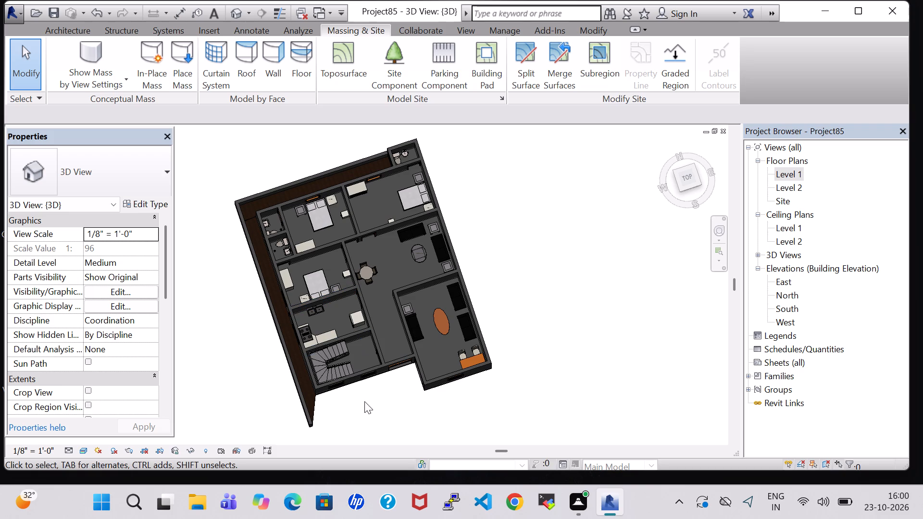
Edit the west strip's toposurface in 3D, adding a point at elevation 0' 0" on the boundary wall's inner face at its north edge.
middle_click_drag(363, 401, 354, 314)
scroll(329, 339, "up", 4)
middle_click_drag(327, 378, 346, 268)
scroll(327, 378, "up", 1)
middle_click_drag(347, 330, 331, 332)
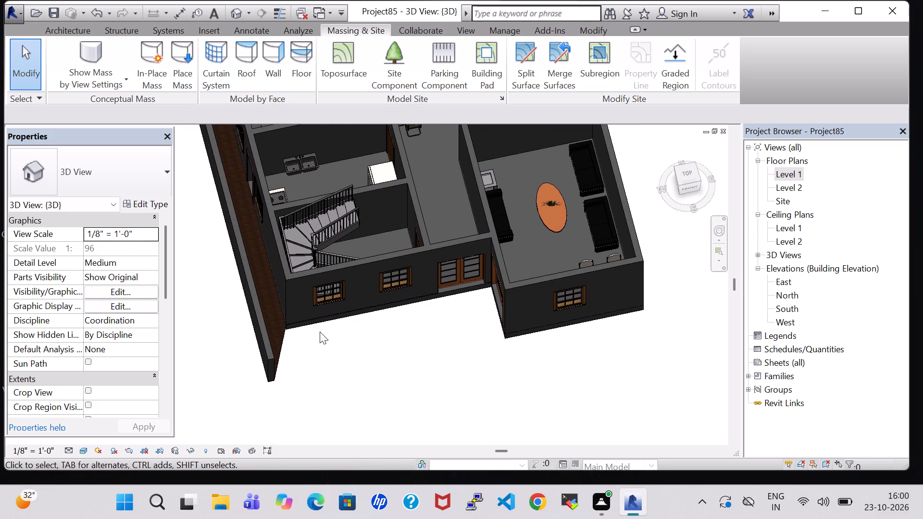
scroll(320, 332, "down", 4)
scroll(262, 174, "up", 2)
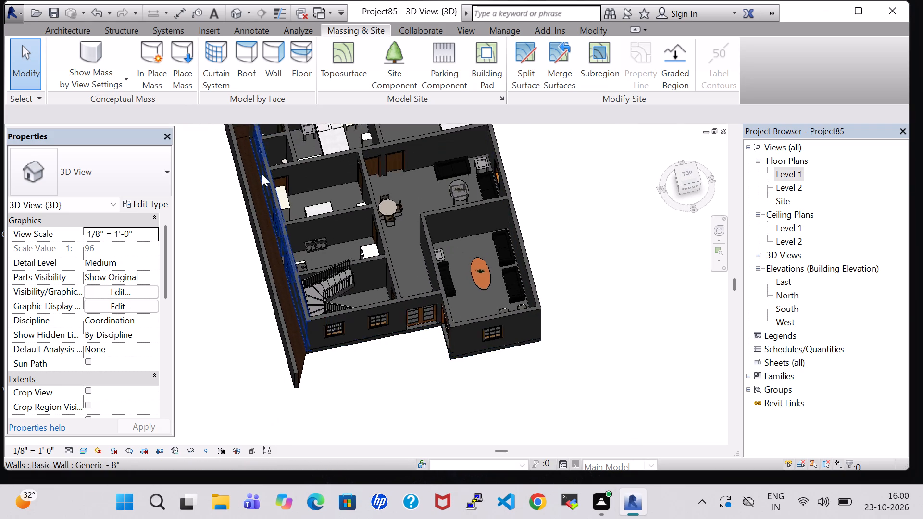
scroll(262, 174, "up", 3)
middle_click_drag(268, 172, 336, 301)
middle_click_drag(316, 281, 291, 285, "shift")
scroll(337, 247, "up", 5)
left_click(345, 132)
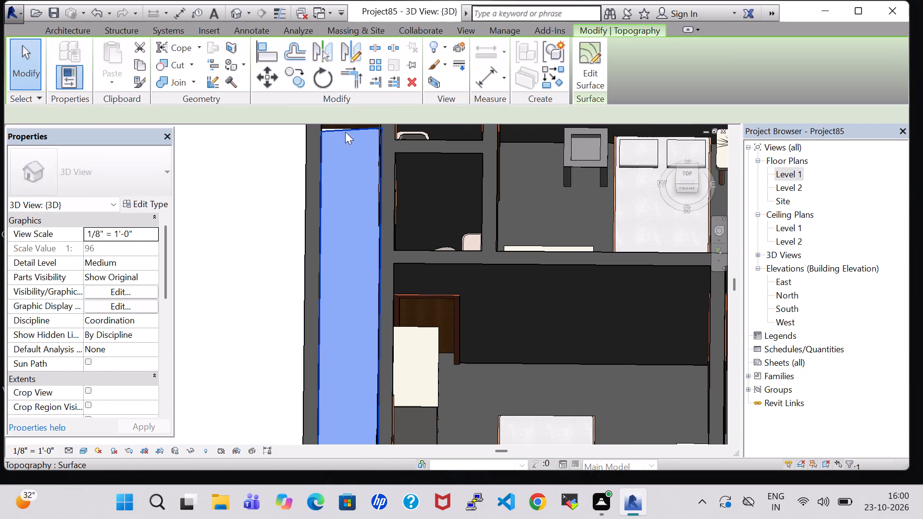
left_click(573, 77)
left_click(585, 77)
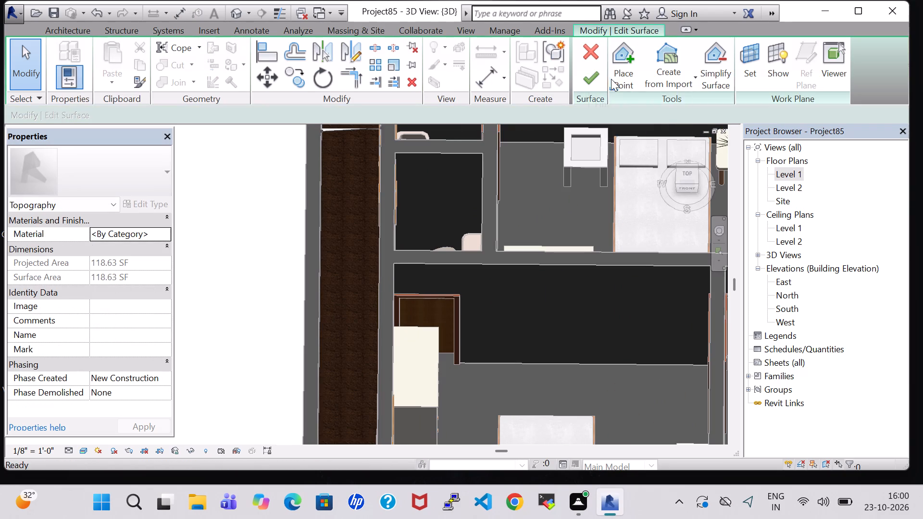
left_click(611, 79)
scroll(324, 205, "up", 4)
middle_click_drag(324, 206, 328, 216)
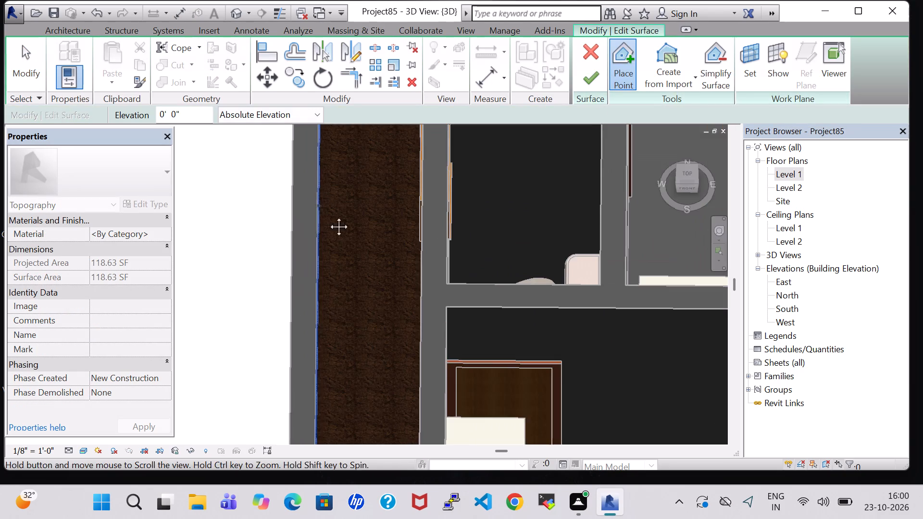
middle_click_drag(328, 216, 336, 334)
left_click(332, 199)
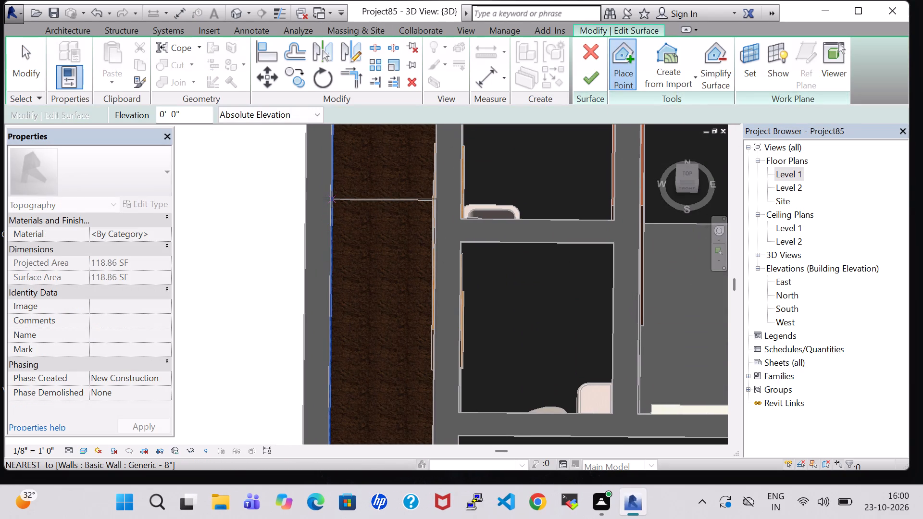
left_click(589, 73)
Check the ground surfaces around the house in 3D and reopen the Level 1 floor plan.
scroll(403, 267, "down", 5)
middle_click_drag(371, 288, 377, 155)
middle_click_drag(362, 302, 371, 144)
middle_click(376, 357)
middle_click_drag(376, 357, 376, 351)
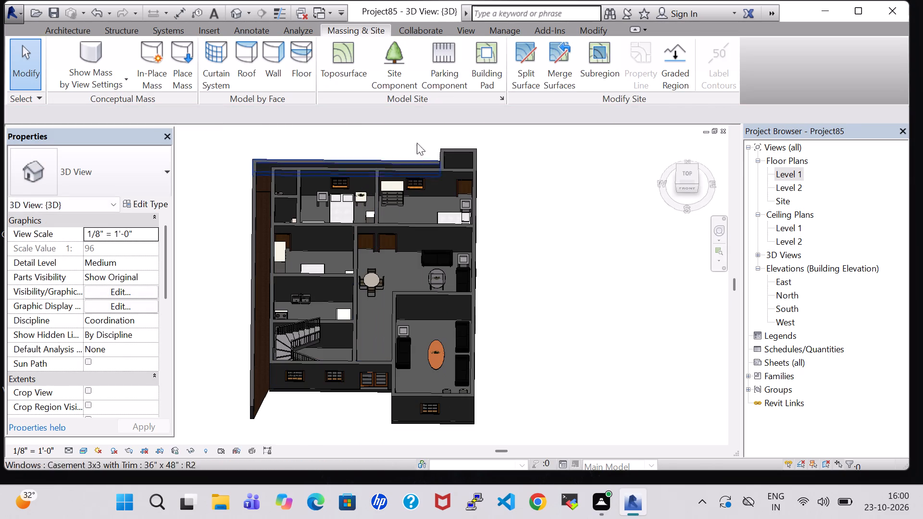
double_click(783, 170)
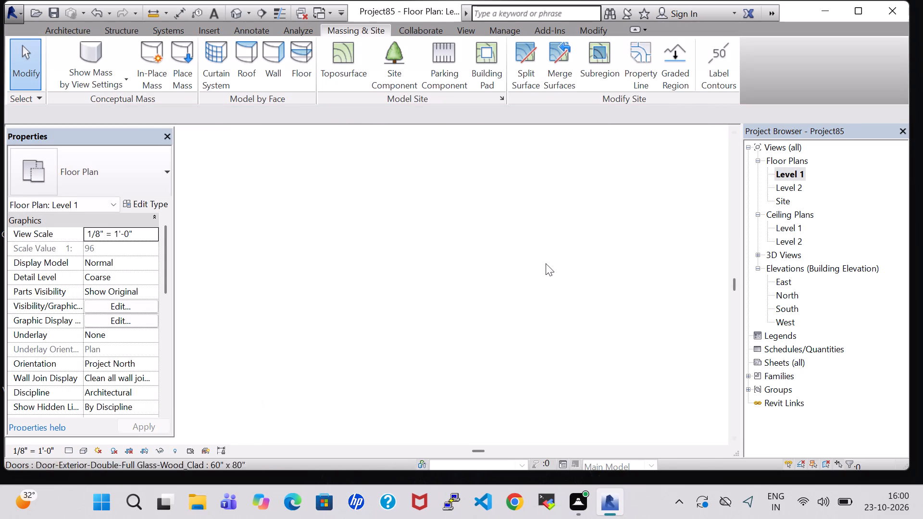
Create a toposurface at elevation 0' 0" over the open front area between the west boundary wall, the house's south wall and the drawing room.
scroll(534, 285, "down", 1)
left_click(349, 61)
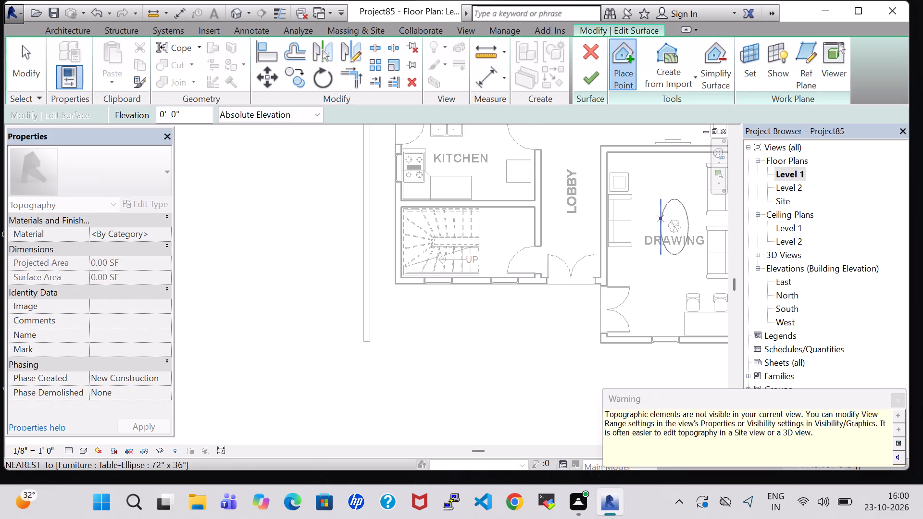
left_click(897, 398)
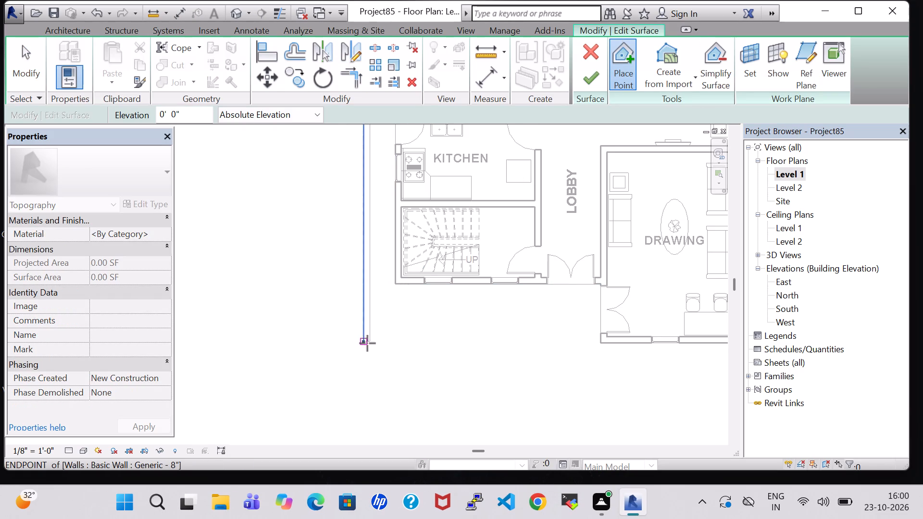
left_click(371, 285)
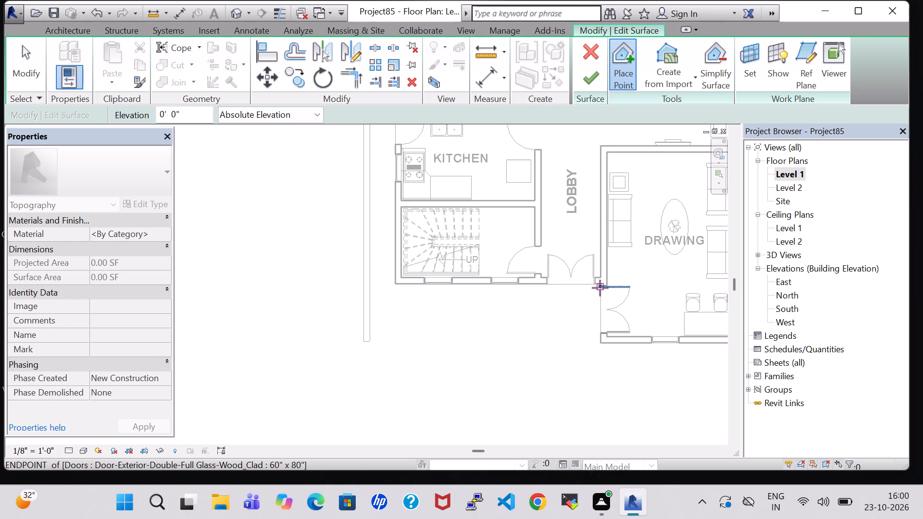
left_click(600, 288)
left_click(599, 344)
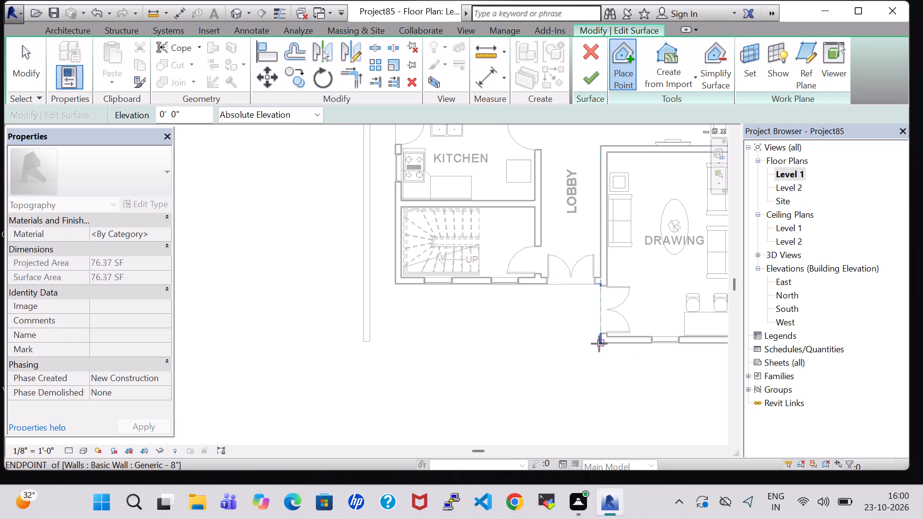
left_click(368, 341)
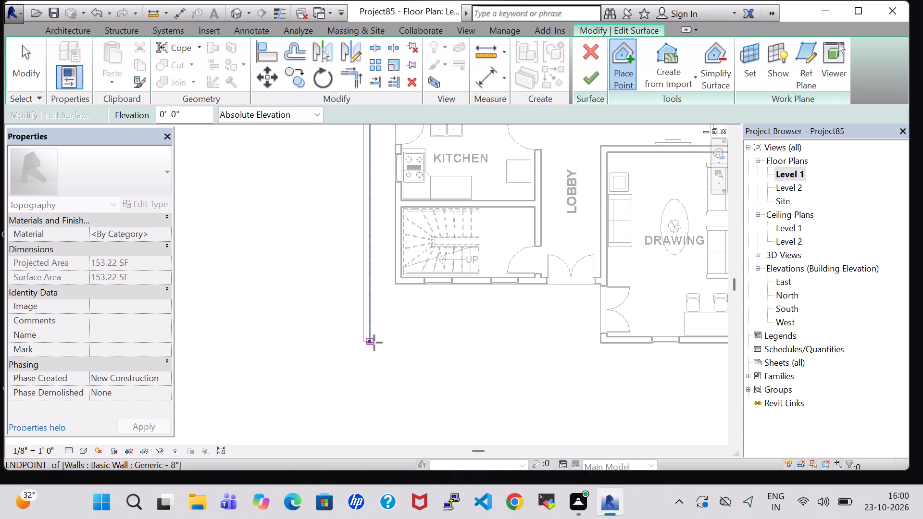
left_click(372, 342)
left_click(587, 73)
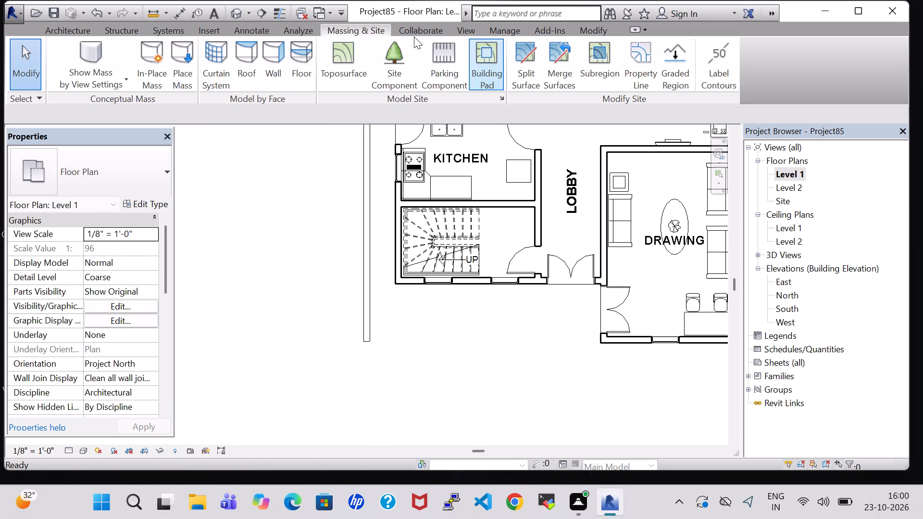
Check the front ground surface in 3D and reopen the Level 1 floor plan.
left_click(238, 10)
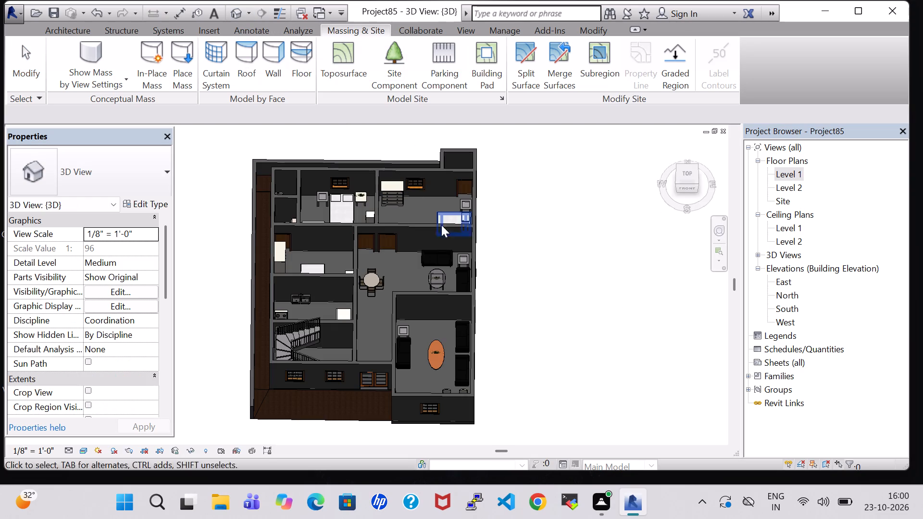
middle_click_drag(527, 285, 530, 353, "shift")
scroll(530, 353, "up", 2)
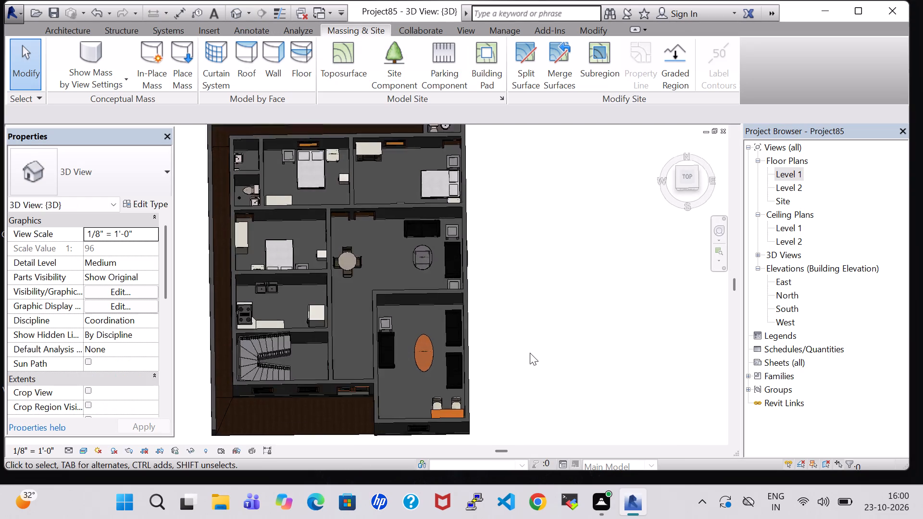
scroll(530, 353, "up", 2)
middle_click_drag(530, 353, 580, 261)
scroll(580, 260, "down", 3)
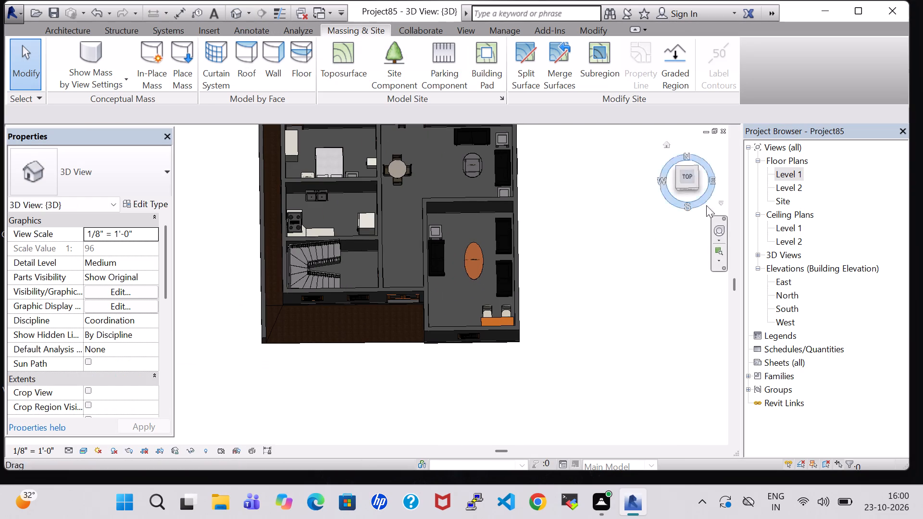
double_click(783, 173)
Load the RPC Beetle family from the US Imperial library's Entourage folder as a component.
scroll(579, 251, "down", 2)
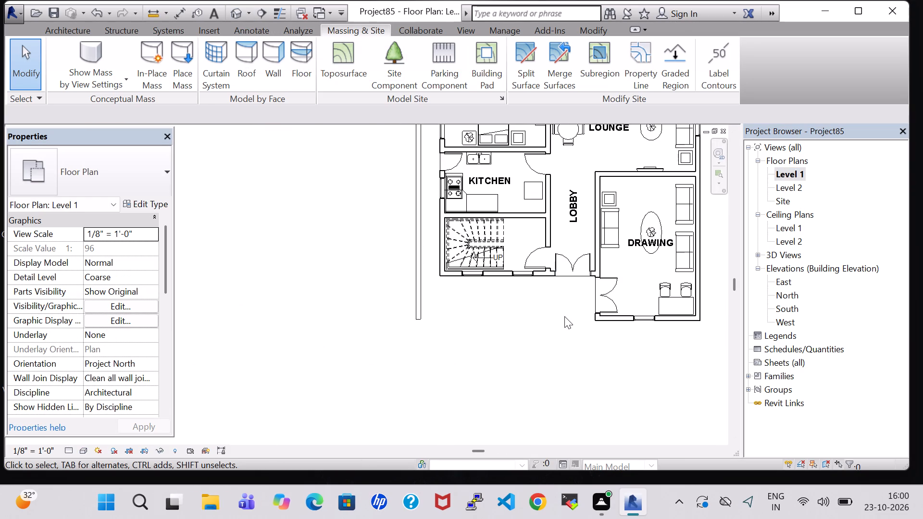
middle_click_drag(564, 316, 447, 336)
scroll(447, 336, "down", 3)
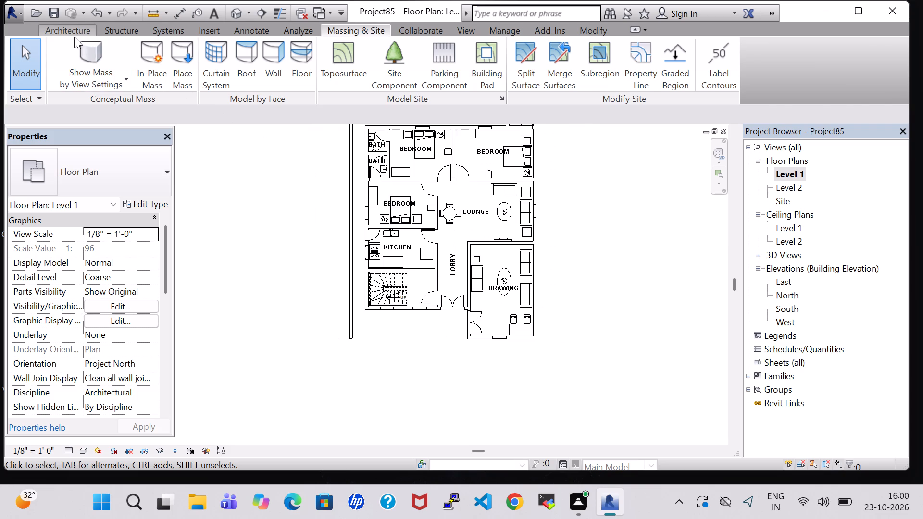
left_click(74, 35)
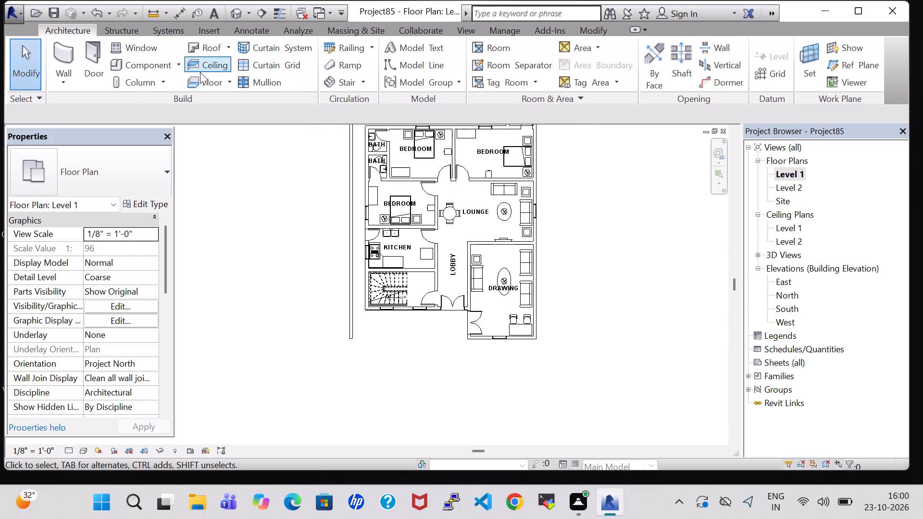
left_click(157, 63)
left_click(594, 76)
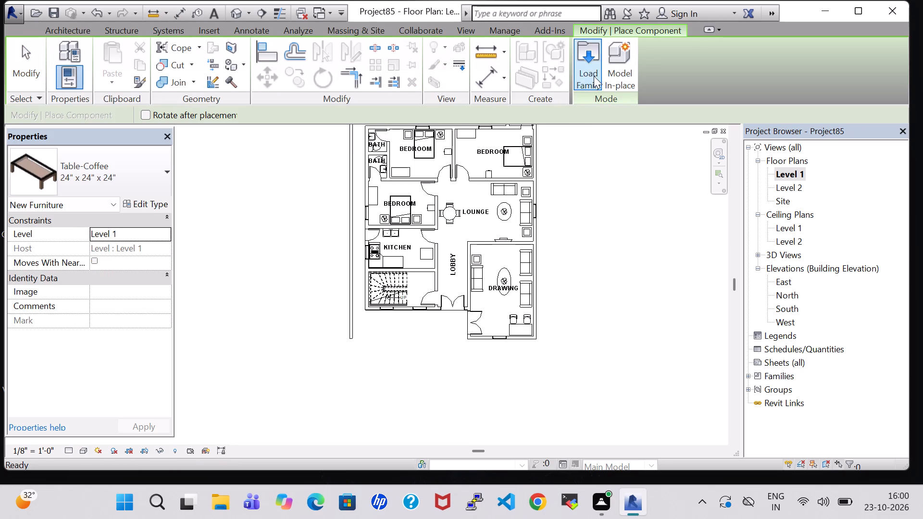
scroll(483, 329, "down", 1)
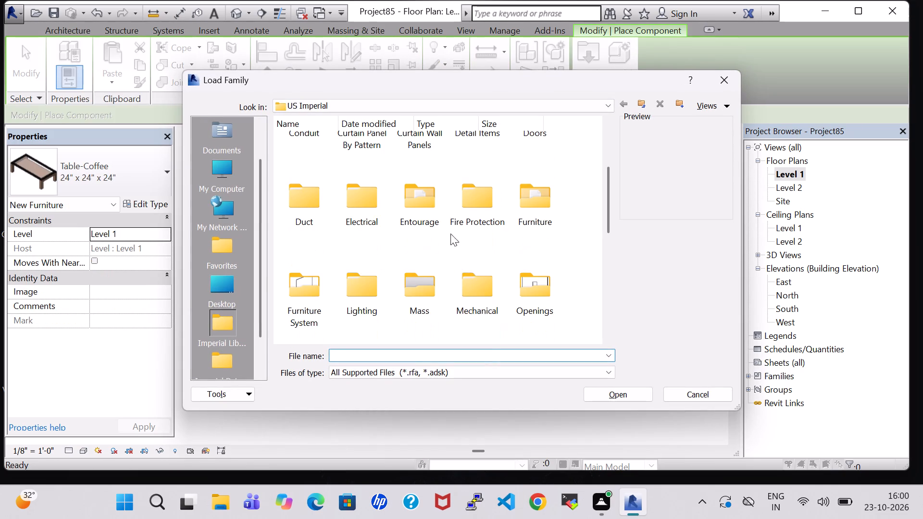
scroll(405, 188, "up", 1)
triple_click(423, 332)
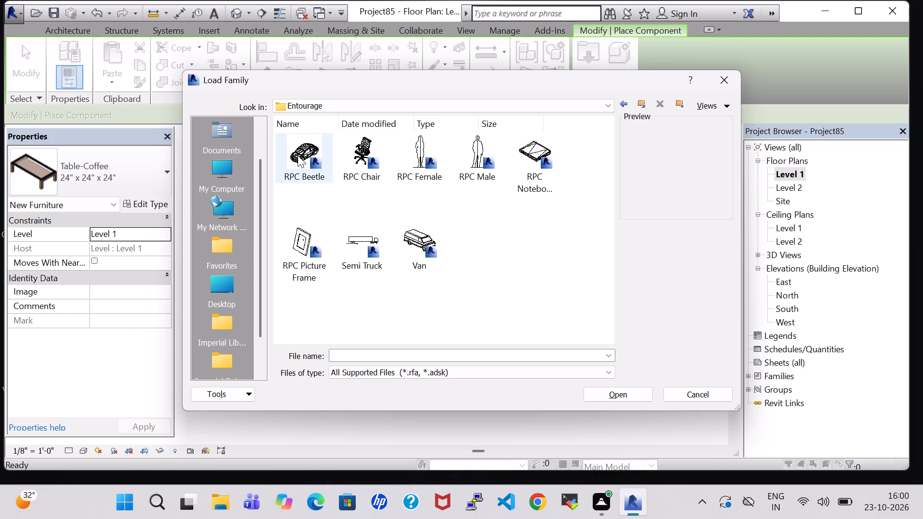
left_click(298, 155)
left_click(598, 398)
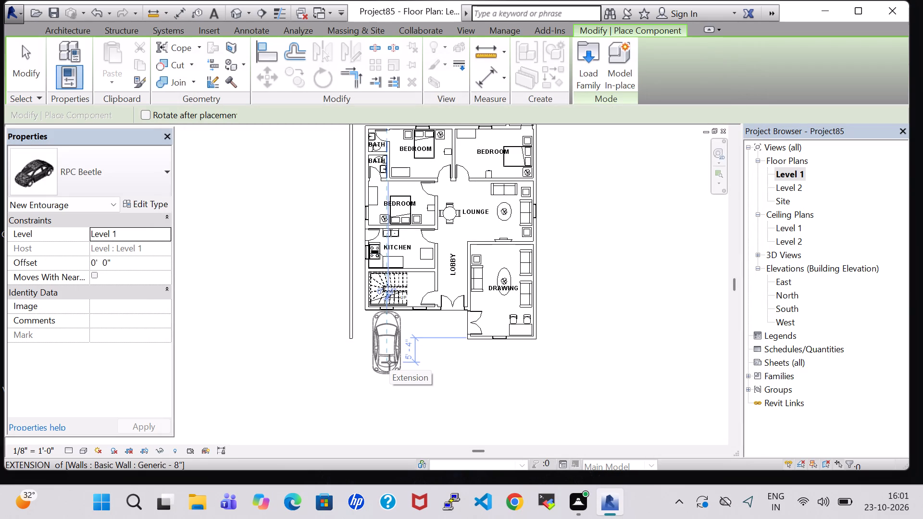
Place one RPC Beetle car outside, just south of the staircase room, on Level 1 with a 0' 0" offset.
scroll(389, 362, "up", 1)
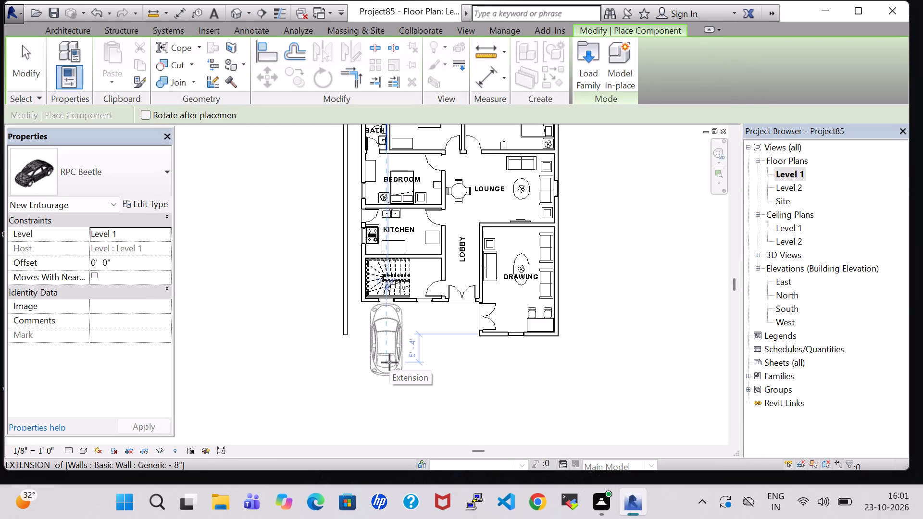
scroll(389, 362, "up", 4)
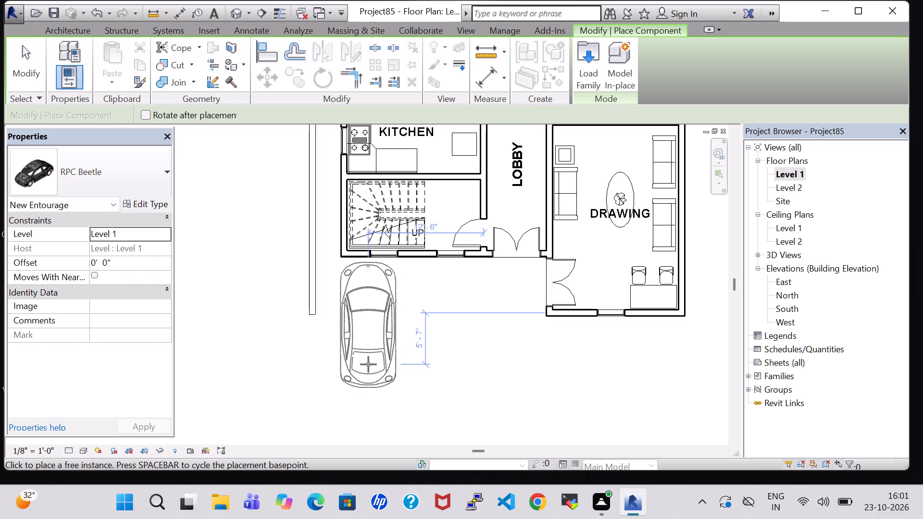
left_click(368, 364)
key("Escape")
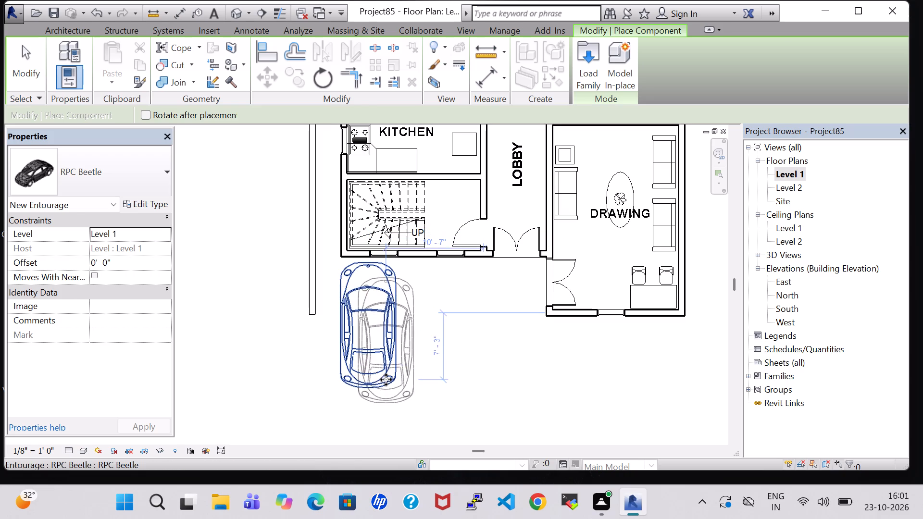
key("Escape")
Rotate the car 90 degrees so it lies parallel to the house's south wall, facing west.
left_click(384, 356)
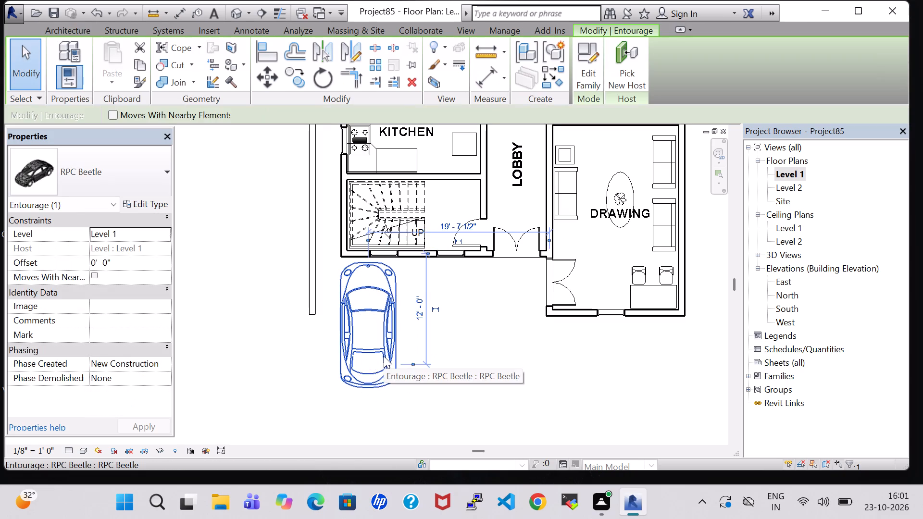
left_click(474, 368)
left_click(373, 343)
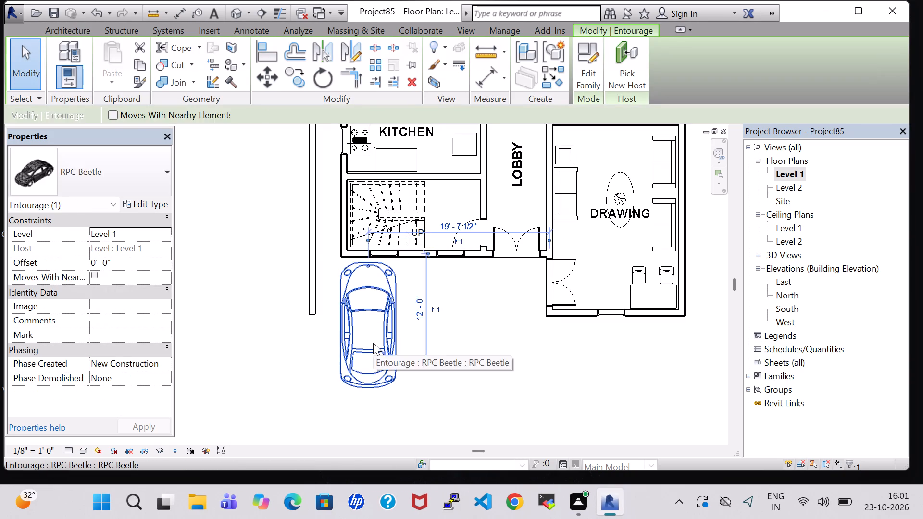
key("space")
Move the car east in small increments until it is about 15' 4 1/2" from the west boundary wall.
middle_click_drag(327, 365, 372, 334)
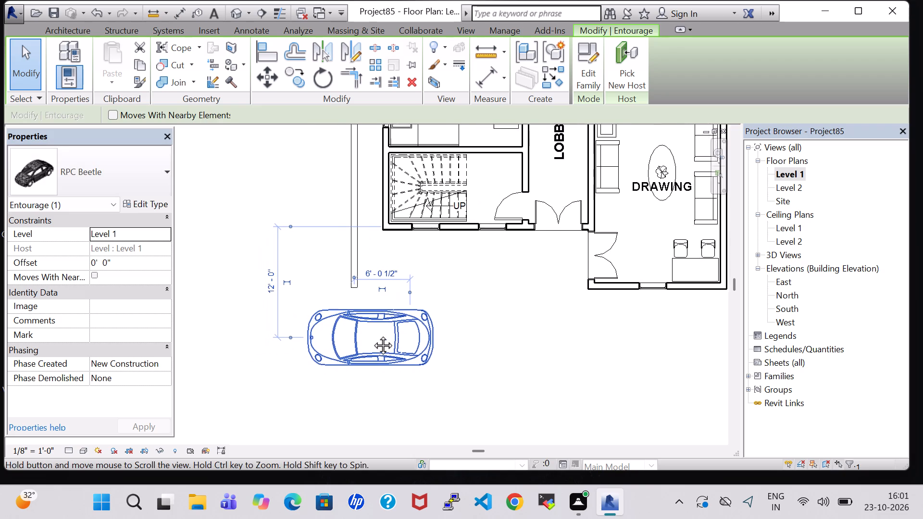
middle_click_drag(372, 334, 374, 334)
middle_click_drag(374, 332, 433, 300)
key("Right")
key("Right")
key("Right")
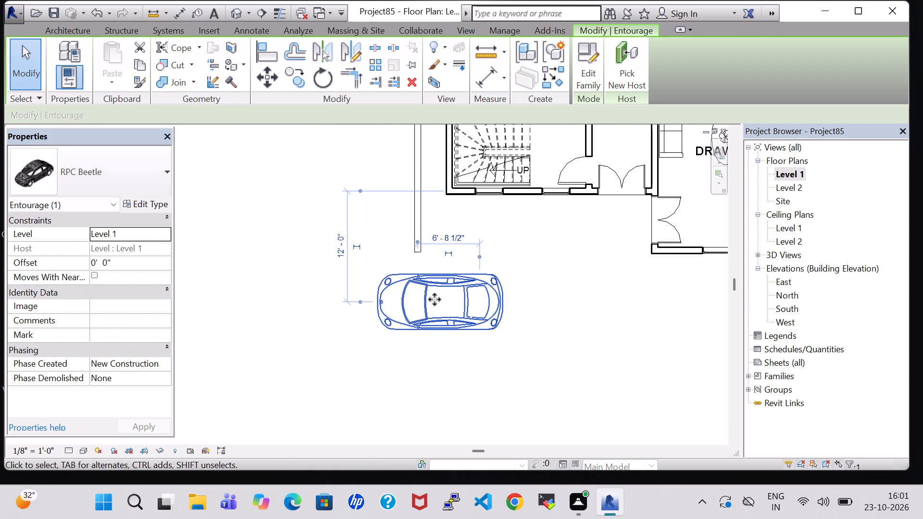
key("Right")
key("Right")
key("Right")
key("Right")
key("Right")
key("Right")
key("Right")
key("Right")
key("Right")
key("Right")
key("Right")
key("Right")
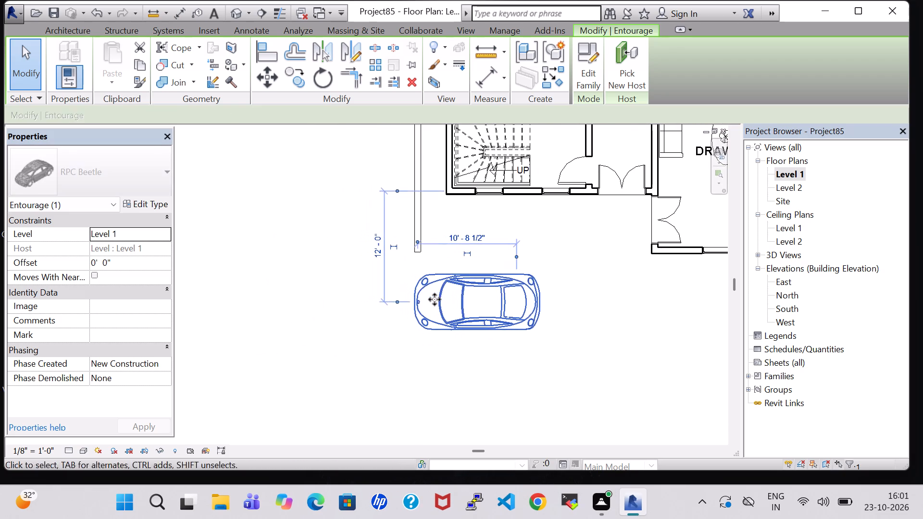
key("Right")
key("Right")
key("Right")
key("Right")
key("Right")
key("Right")
key("Right")
key("Right")
key("Right")
key("Right")
key("Right")
key("Right")
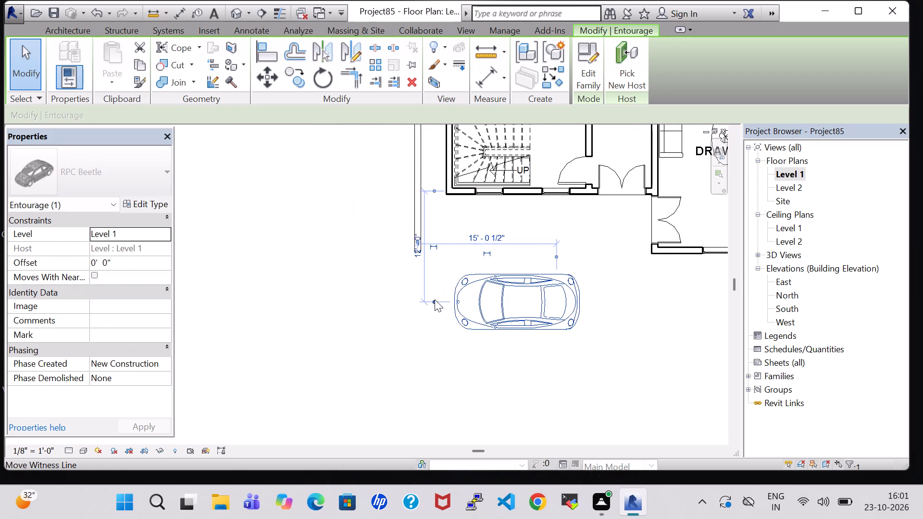
key("Right")
Move the car north in small increments until its centreline is about 3' 8" from the staircase room's south wall.
key("Up")
key("Up")
key("Up")
key("Up")
key("Up")
key("Up")
key("Up")
key("Up")
key("Up")
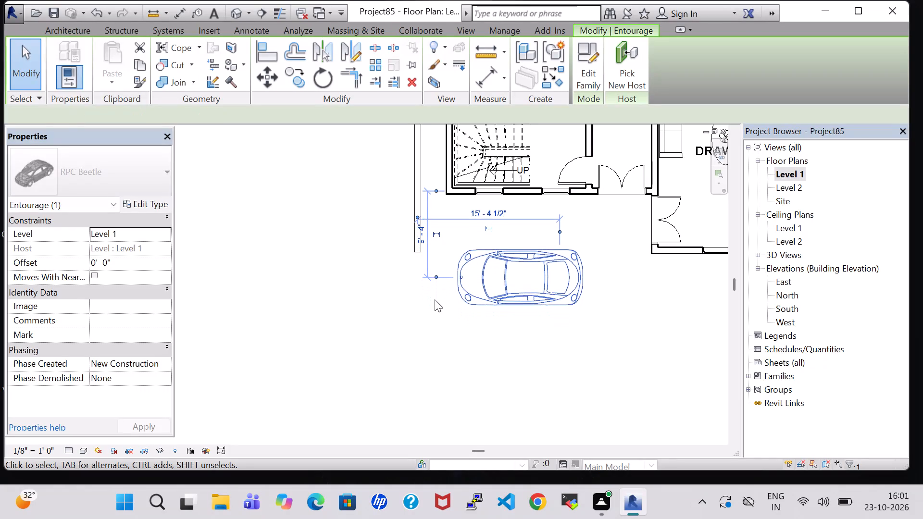
key("Up")
key("Up")
key("Up")
key("Up")
key("Up")
key("Up")
key("Up")
key("Up")
key("Up")
key("Up")
key("Up")
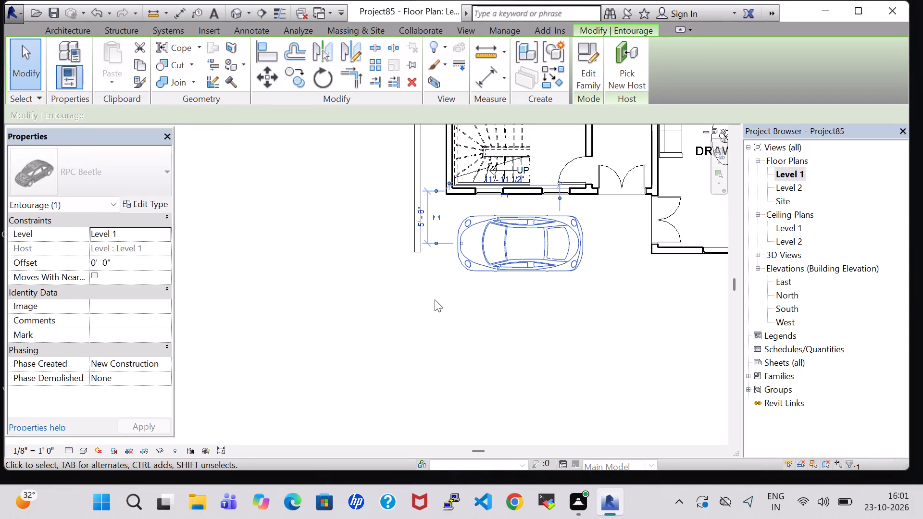
key("Up")
key("Up")
key("Up")
key("Up")
key("Up")
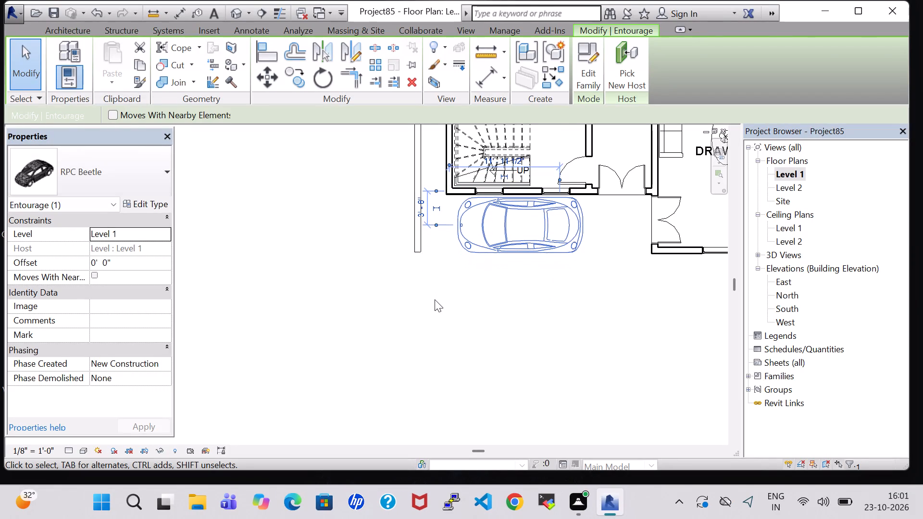
left_click(444, 304)
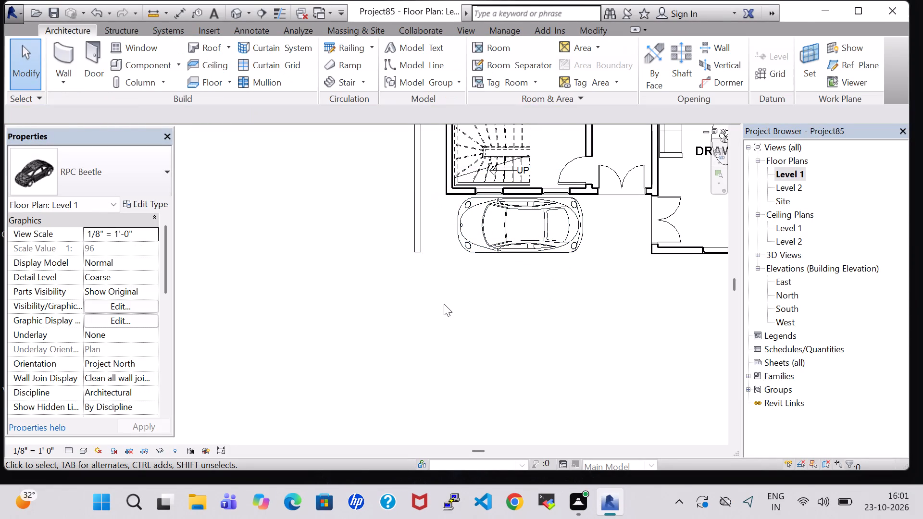
Place a tagged room over the car in the open front area.
scroll(444, 314, "down", 3)
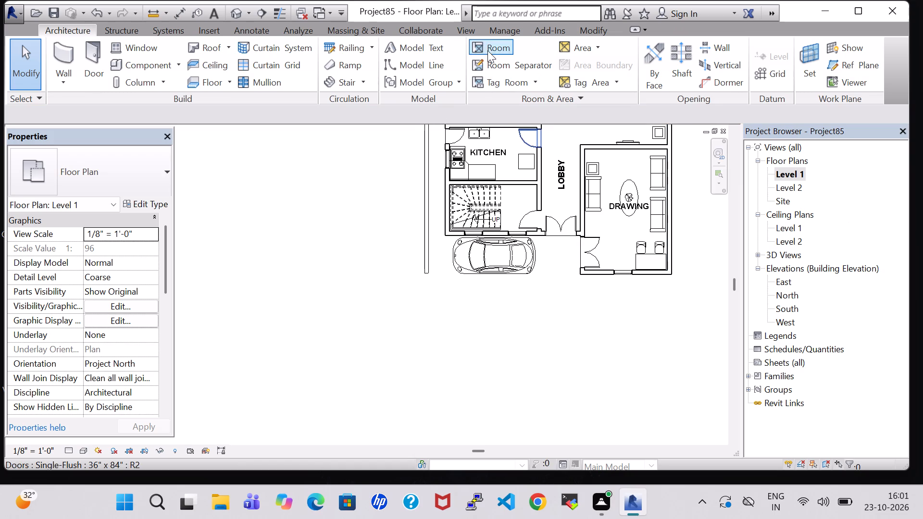
left_click(489, 49)
left_click(499, 259)
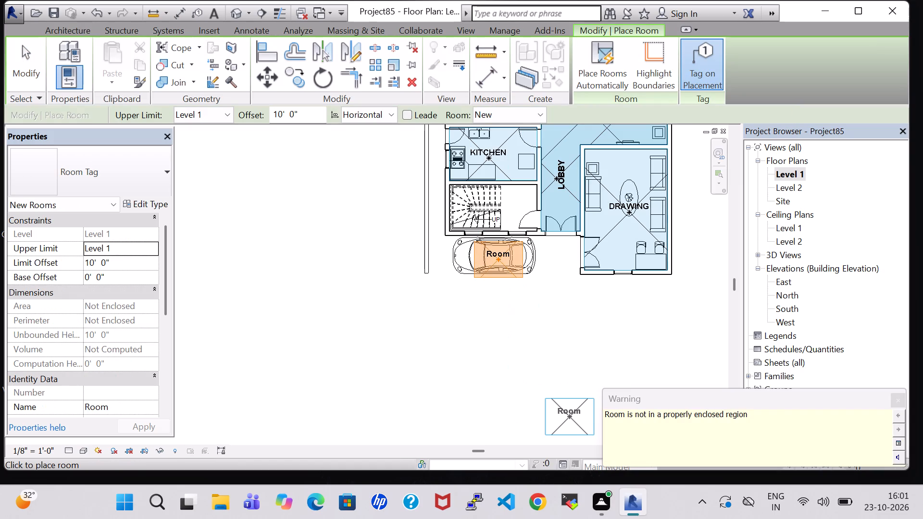
left_click(901, 399)
key("Escape")
key("Escape")
Rename the room over the car as PORCH.
left_click(500, 256)
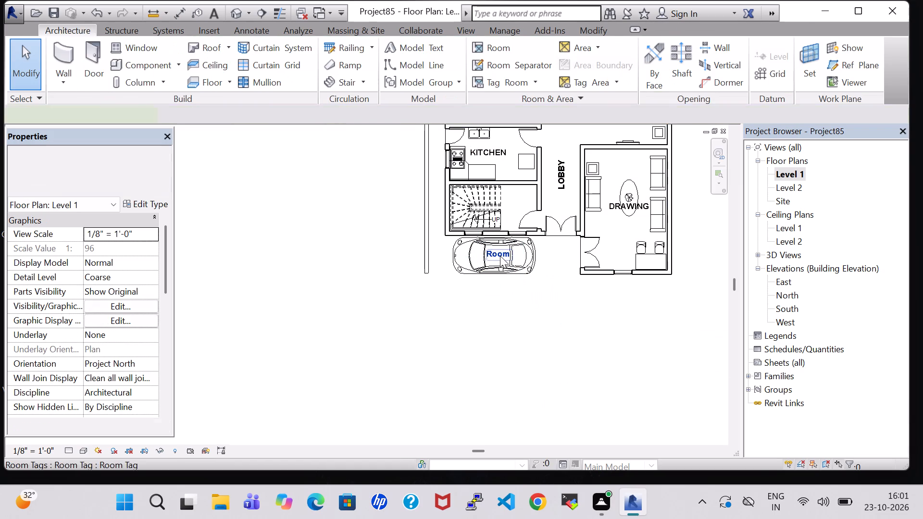
left_click(500, 256)
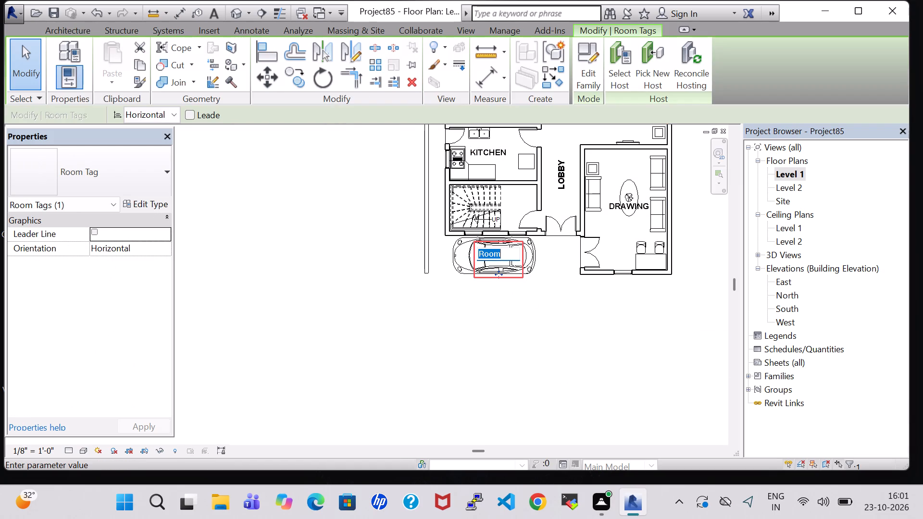
key("BackSpace")
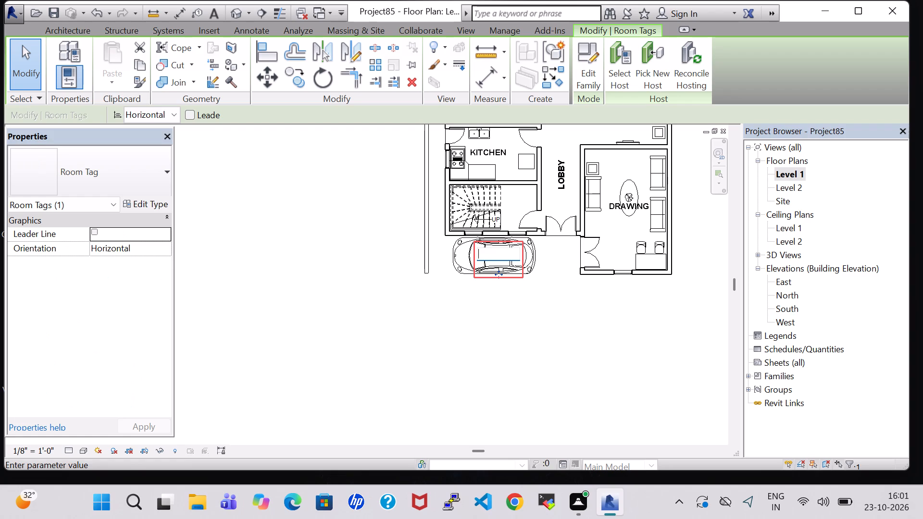
type("por")
key("BackSpace")
key("BackSpace")
key("BackSpace")
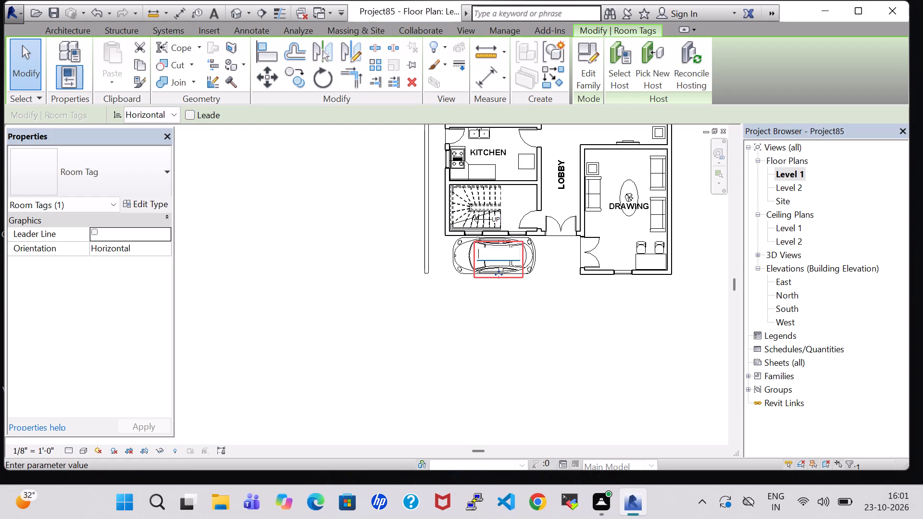
type("PORXH")
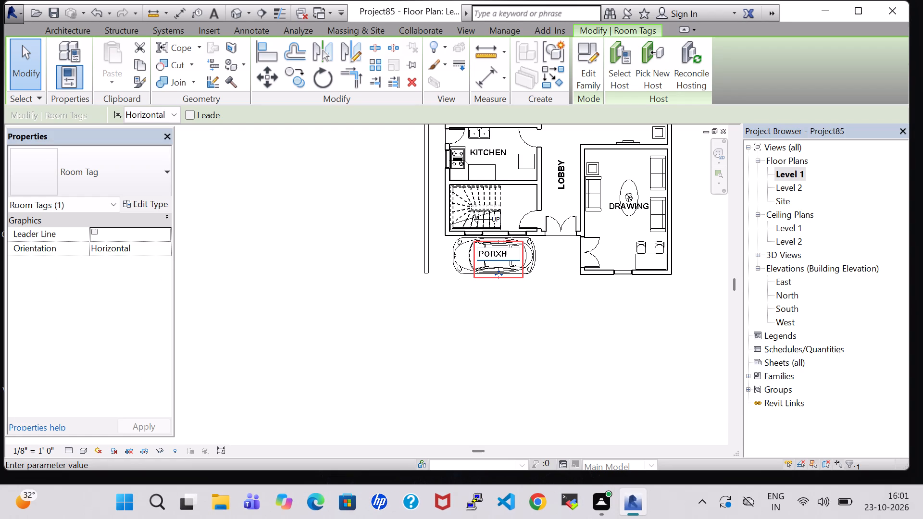
key("BackSpace")
key("BackSpace")
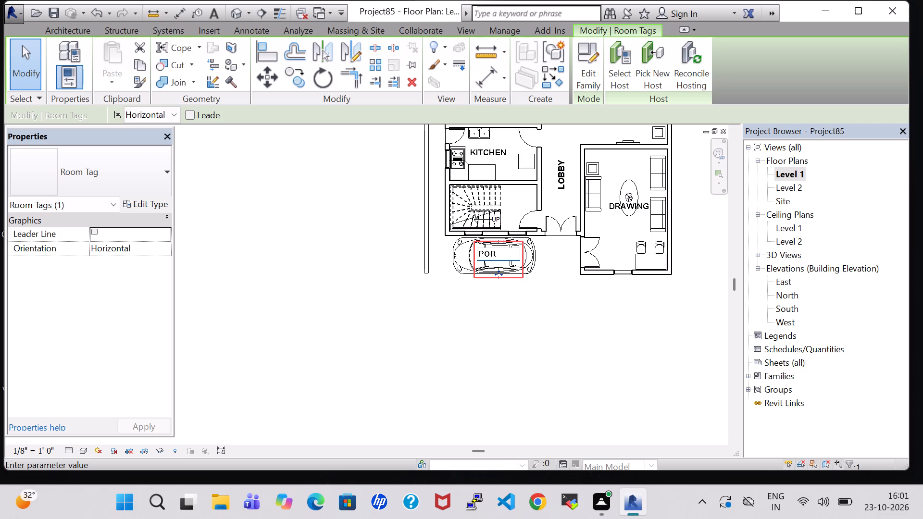
type("CH")
key("Return")
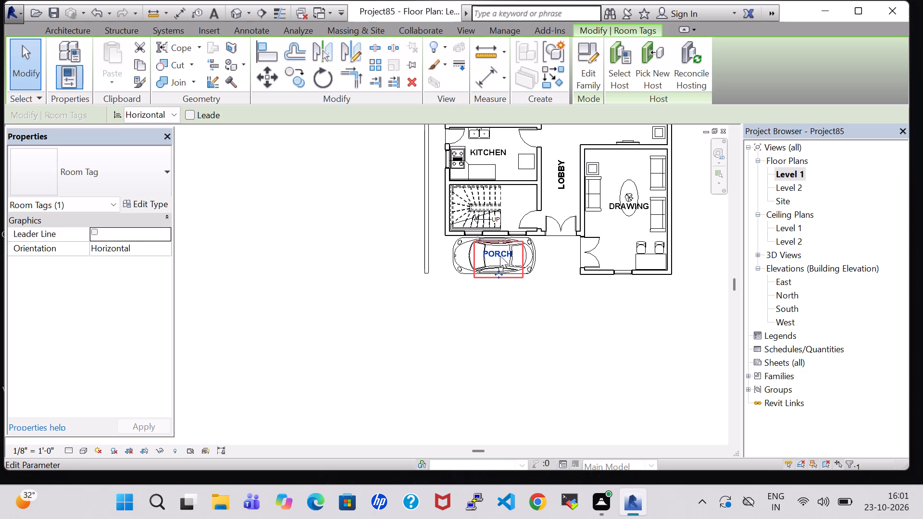
left_click(562, 309)
Examine the car, the paved porch area and the house front in the 3D view from several angles.
left_click(238, 12)
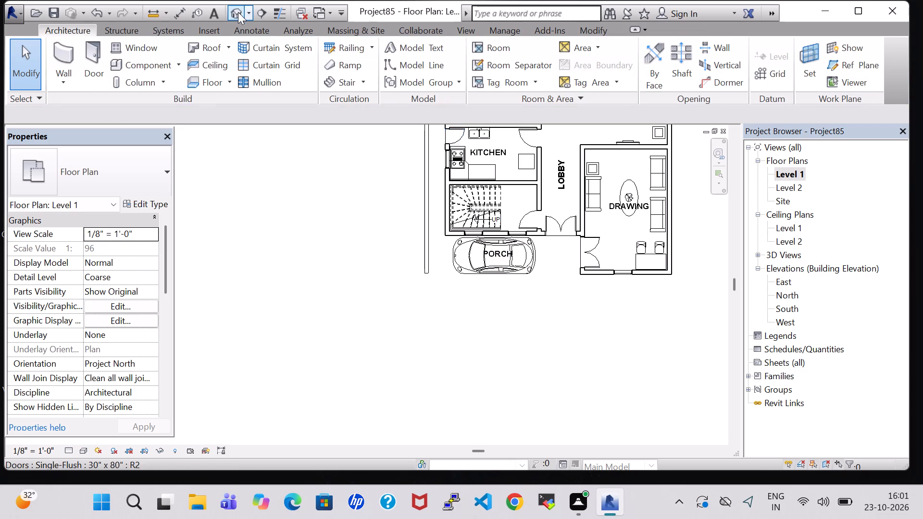
scroll(418, 297, "down", 1)
scroll(418, 297, "up", 8)
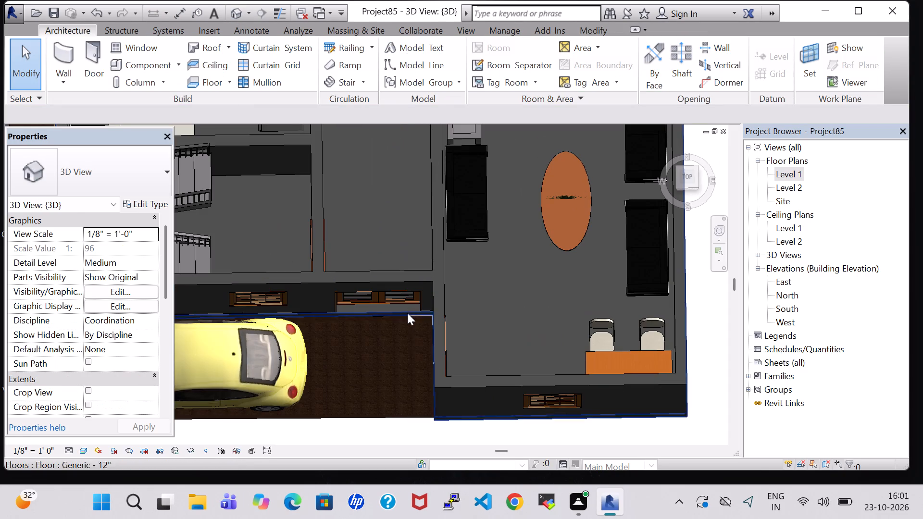
middle_click_drag(366, 377, 370, 288)
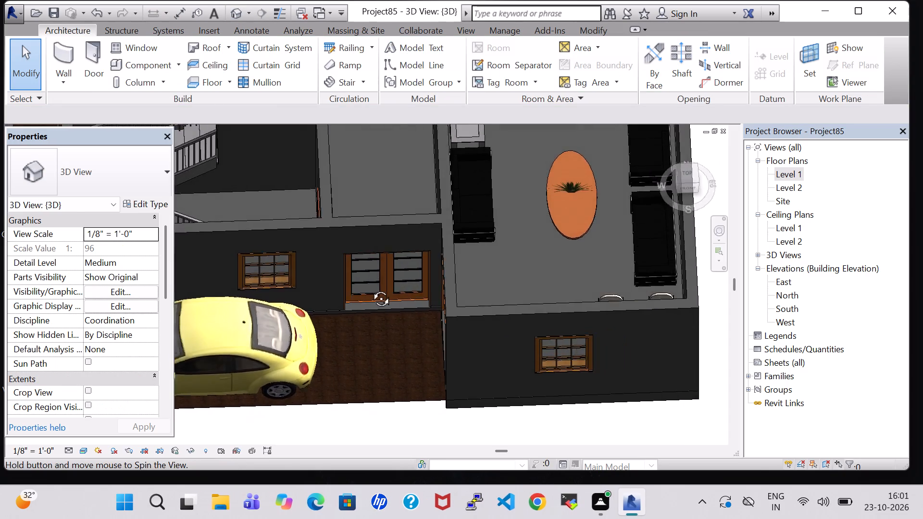
middle_click_drag(370, 288, 403, 283)
scroll(413, 309, "down", 3)
middle_click_drag(521, 354, 475, 345)
middle_click_drag(360, 346, 496, 328)
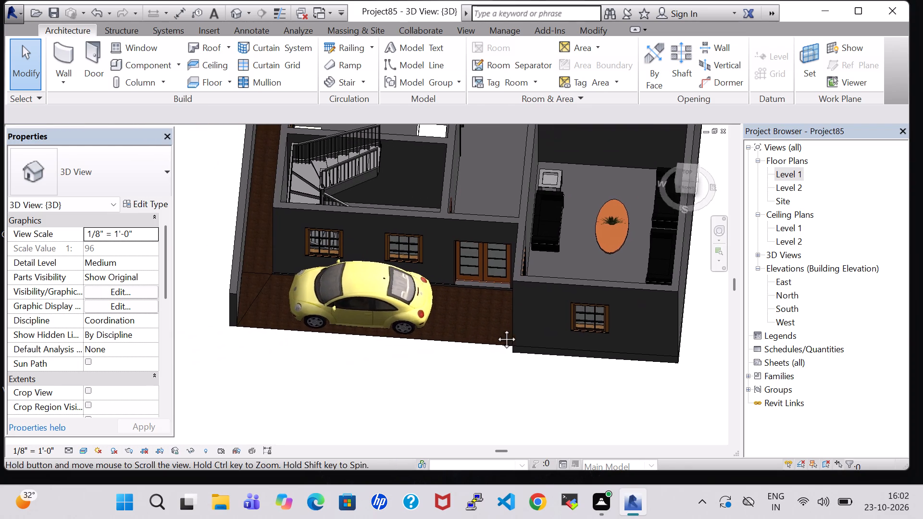
middle_click_drag(496, 328, 505, 328)
scroll(524, 340, "down", 1)
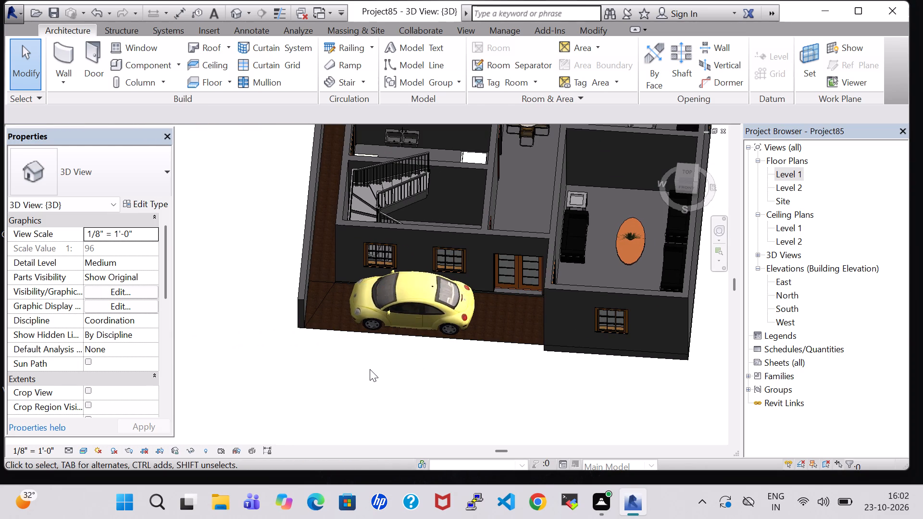
middle_click_drag(370, 369, 440, 253)
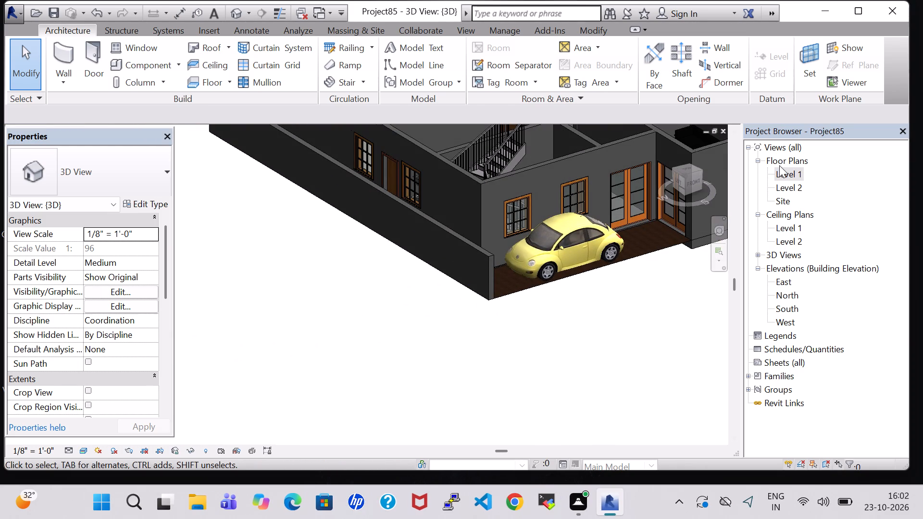
In the Level 1 plan, duplicate the west boundary wall's type as Generic - 5'.
double_click(781, 171)
scroll(360, 265, "down", 2)
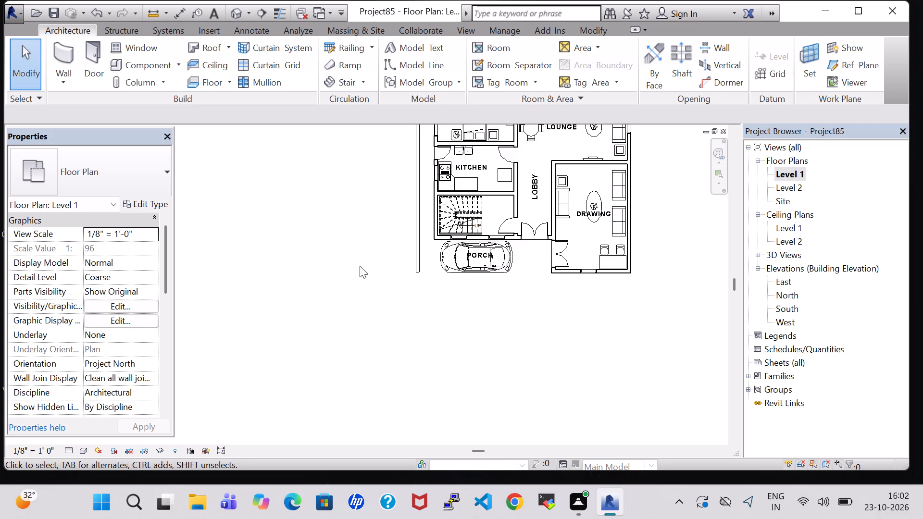
left_click(408, 244)
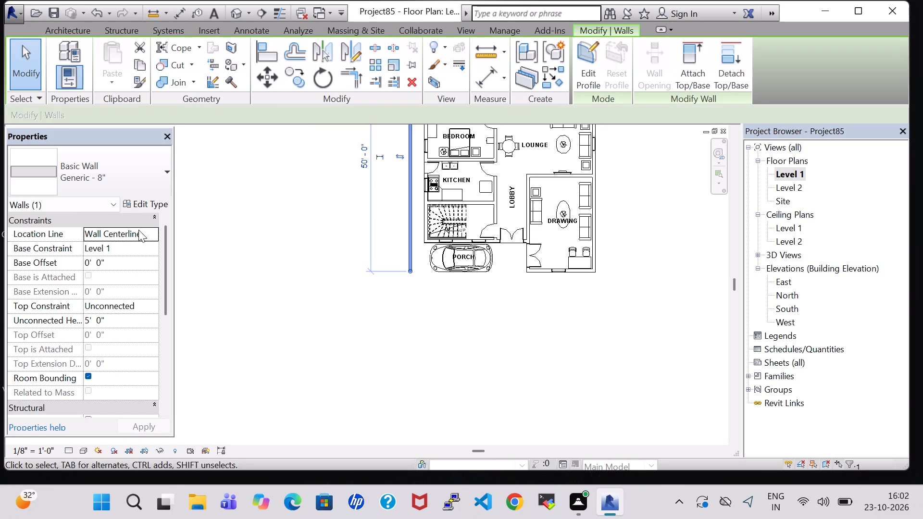
left_click(138, 199)
left_click(554, 115)
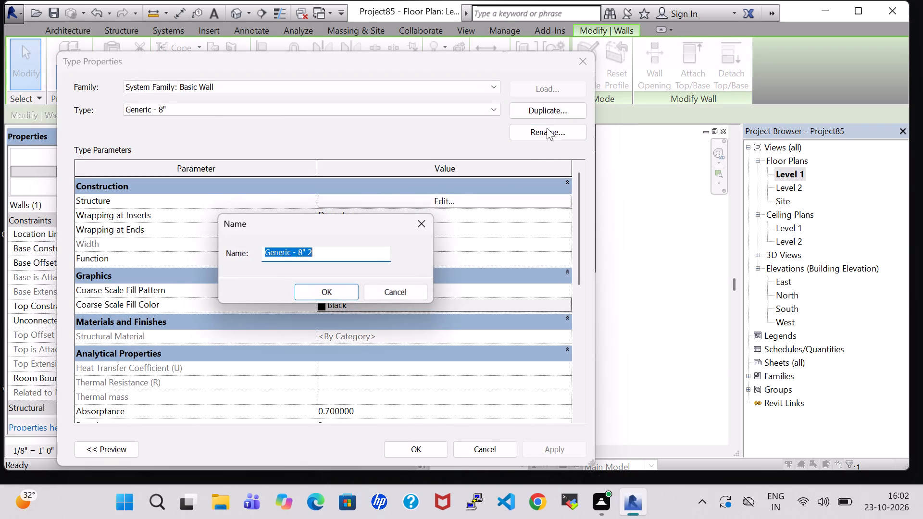
left_click(334, 253)
key("BackSpace")
key("BackSpace")
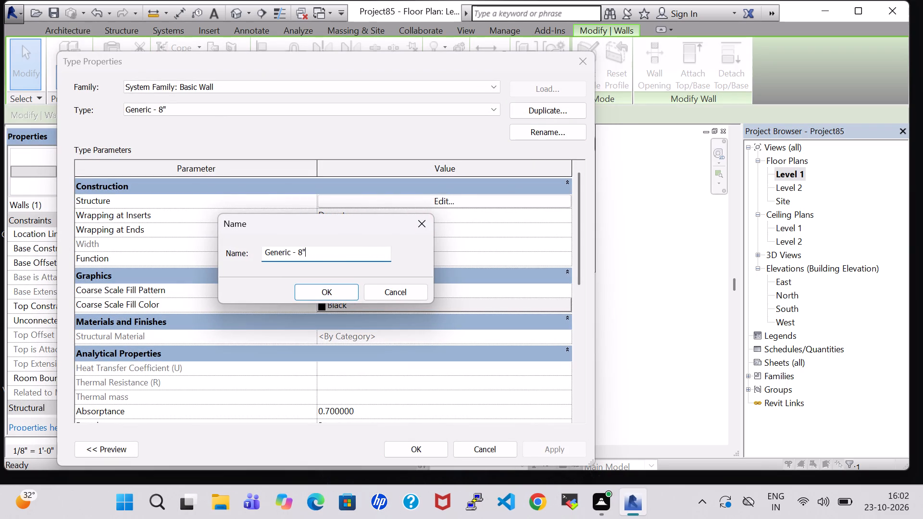
key("BackSpace")
key("BackSpace")
key("5")
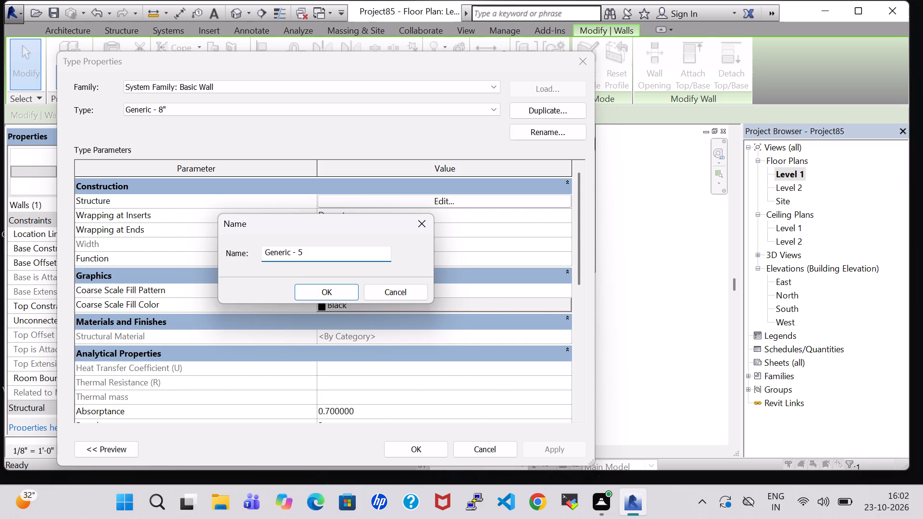
key("apostrophe")
left_click(335, 292)
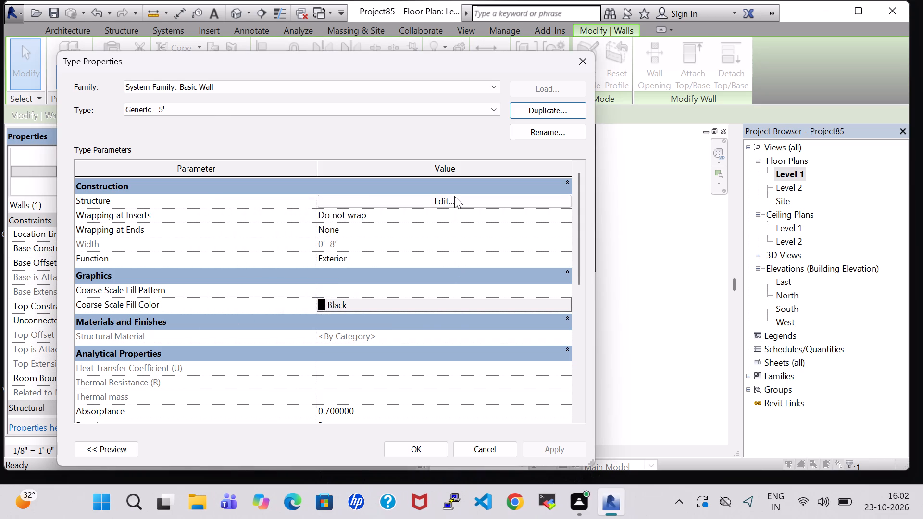
Assign the Birch material to the structure layer of the Generic - 5' wall type.
left_click(453, 196)
left_click(322, 198)
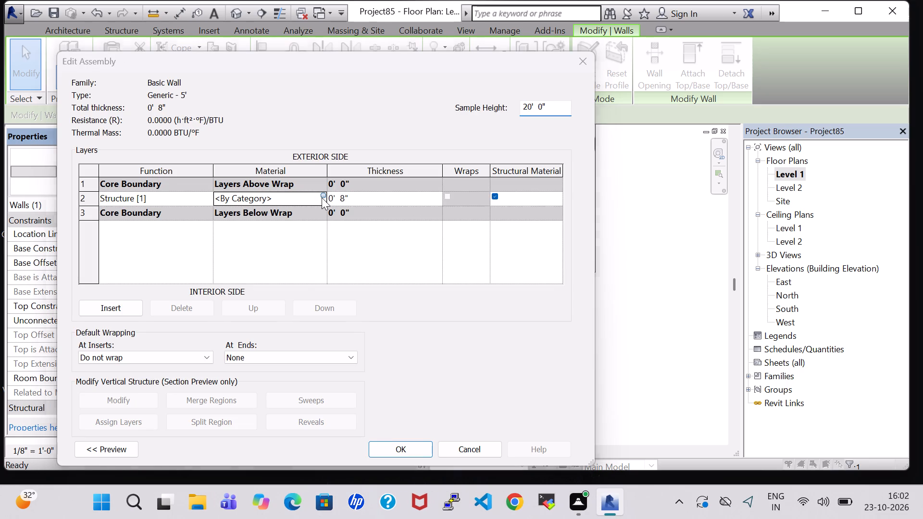
scroll(346, 379, "down", 2)
scroll(344, 374, "up", 4)
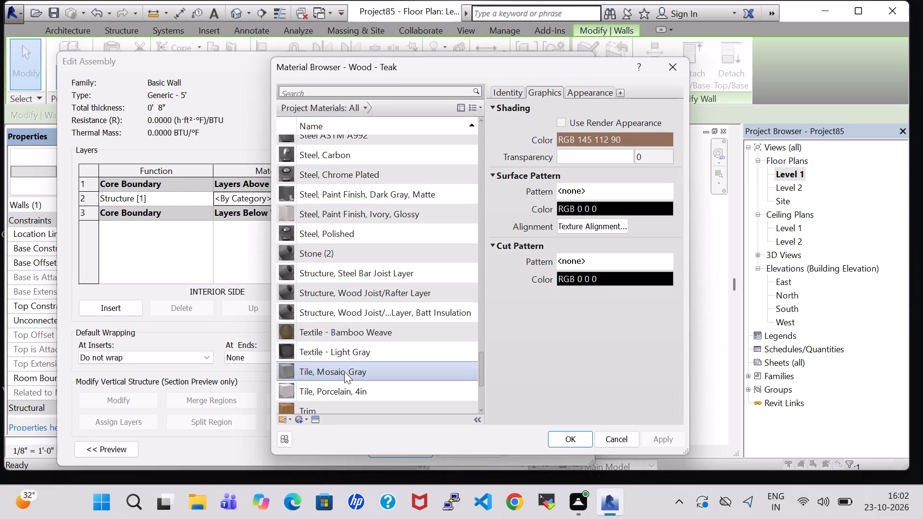
scroll(344, 371, "up", 20)
scroll(344, 371, "up", 7)
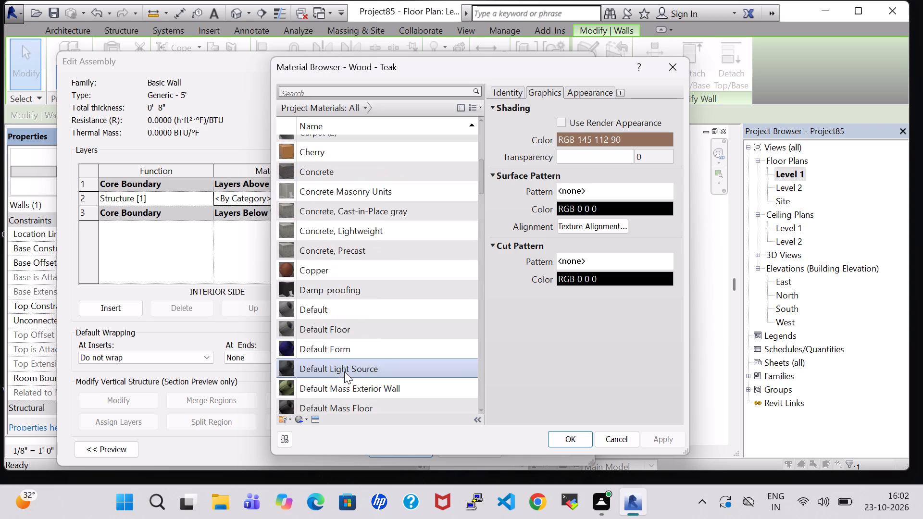
scroll(344, 371, "up", 10)
left_click(339, 340)
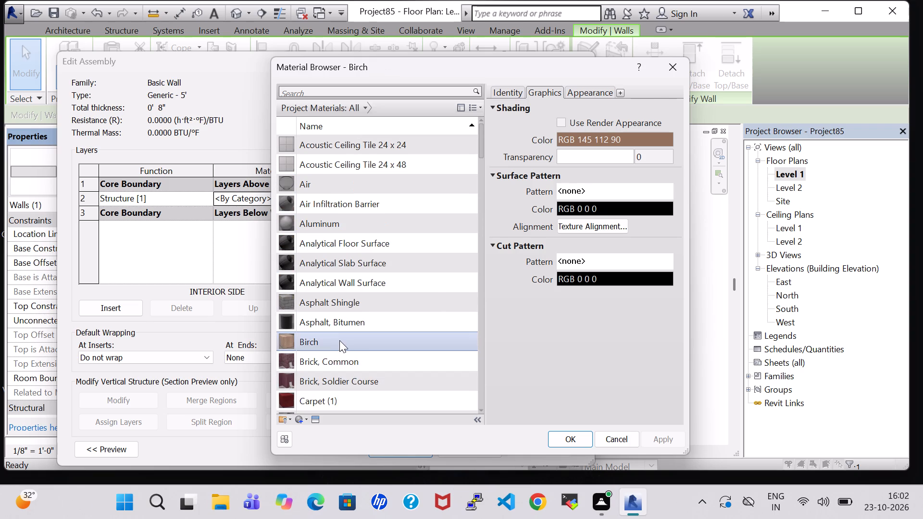
left_click(563, 436)
left_click(398, 439)
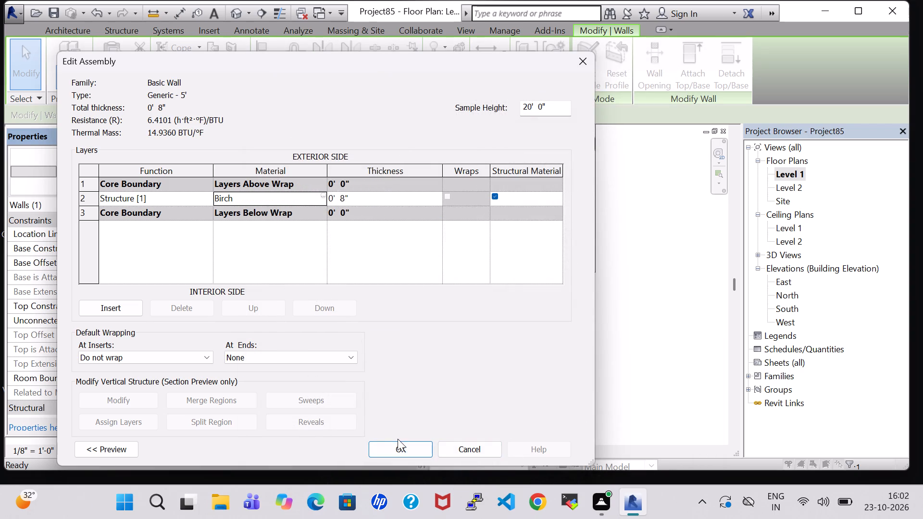
left_click(403, 445)
left_click(429, 450)
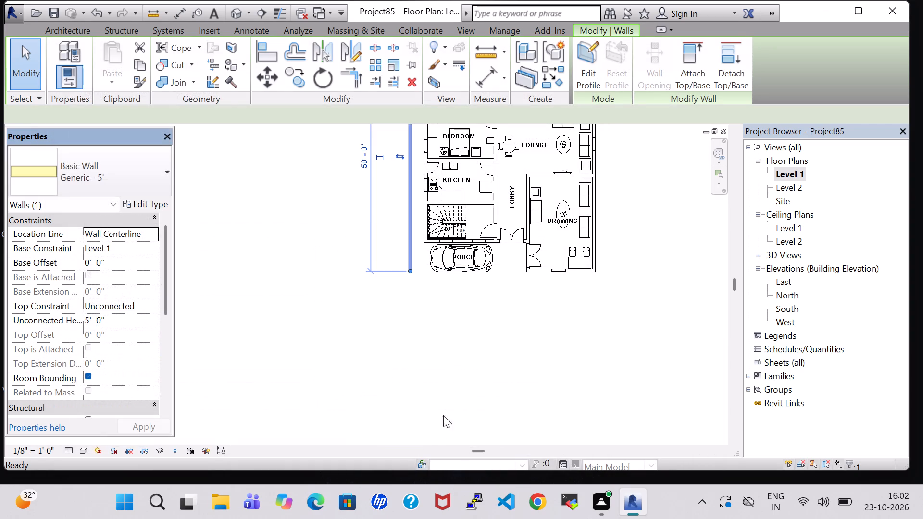
left_click(444, 335)
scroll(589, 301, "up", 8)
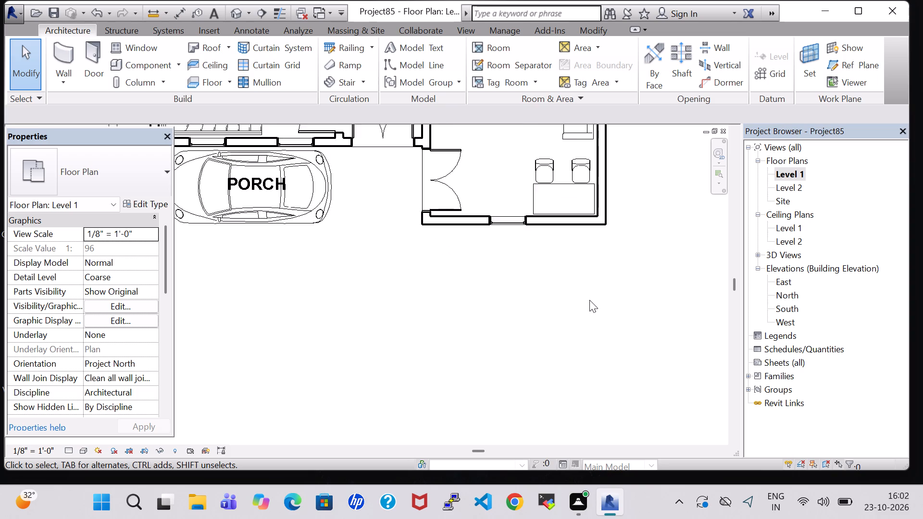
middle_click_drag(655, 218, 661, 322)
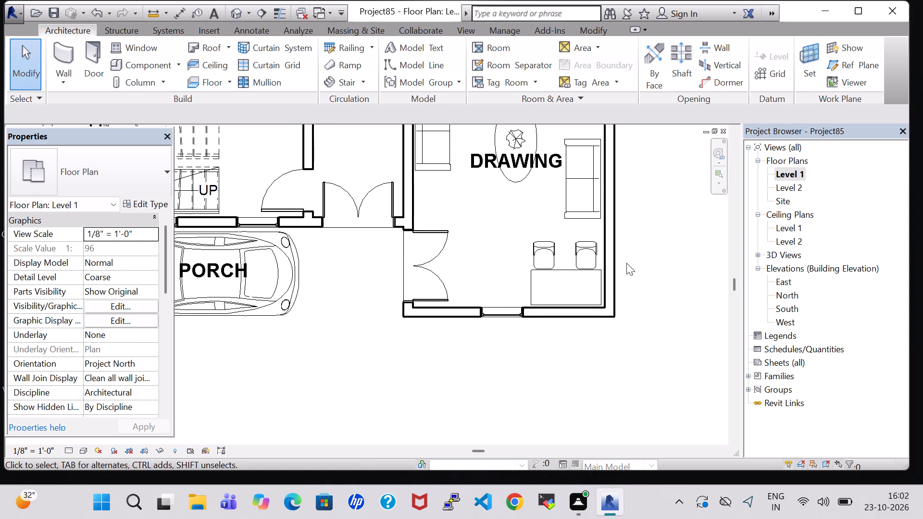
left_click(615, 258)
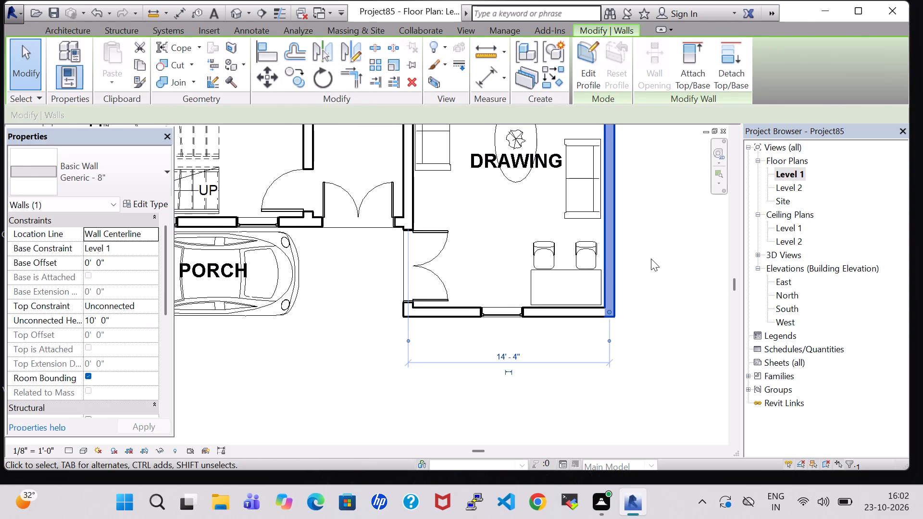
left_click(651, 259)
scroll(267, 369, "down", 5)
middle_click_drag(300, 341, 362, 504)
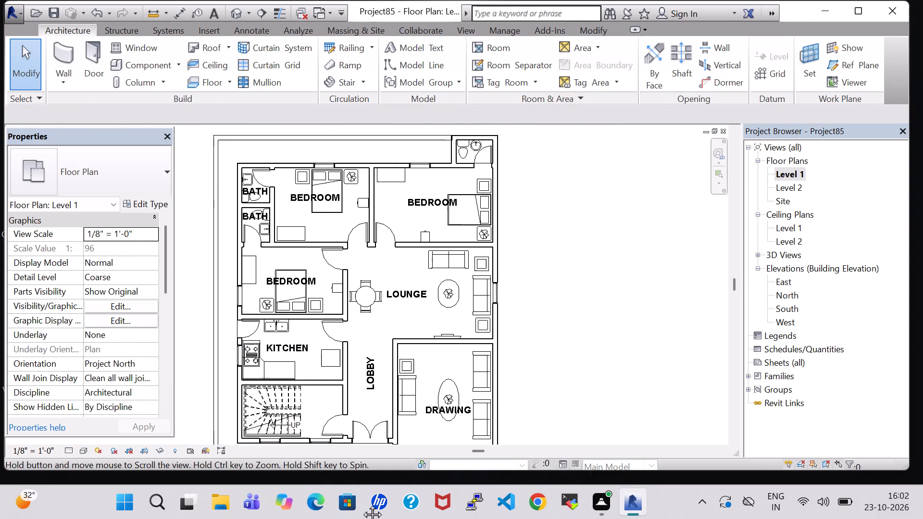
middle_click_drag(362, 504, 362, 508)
In the 3D view, change the north boundary wall's type to Generic - 5'.
left_click(234, 9)
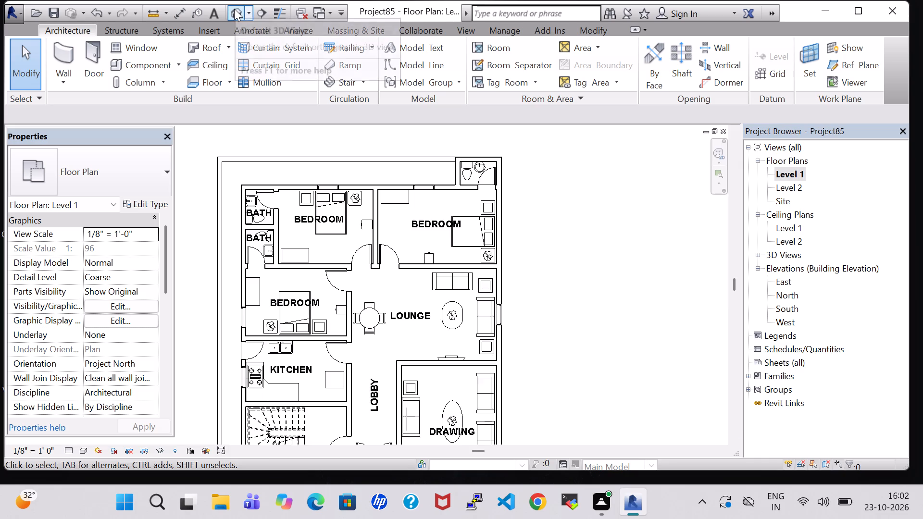
middle_click_drag(336, 266, 443, 331)
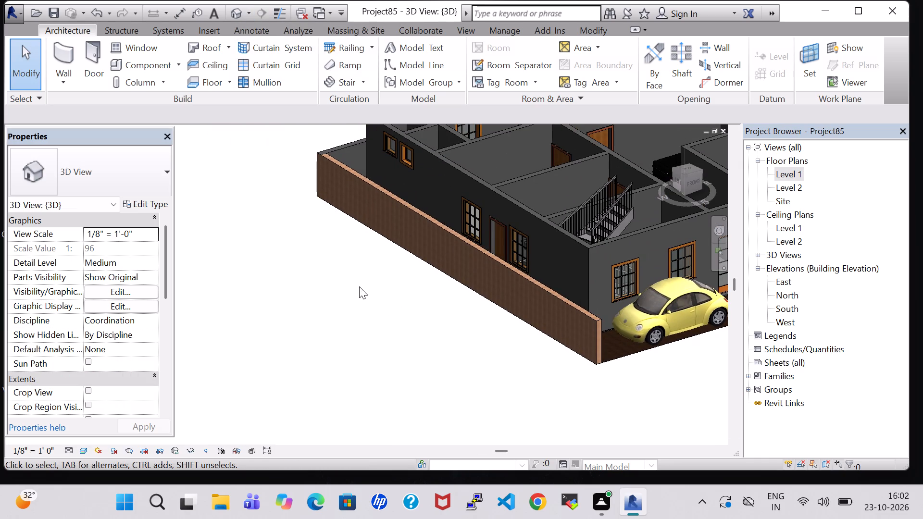
left_click(348, 142)
left_click(137, 166)
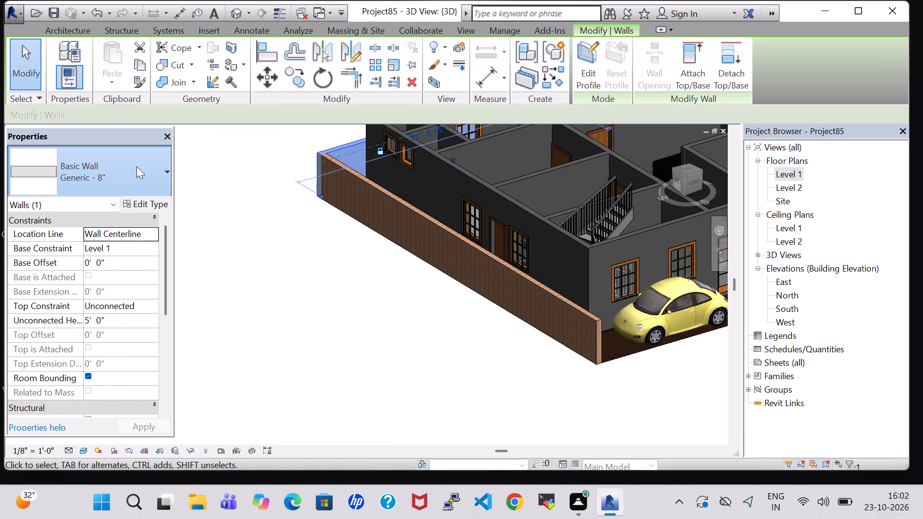
left_click(126, 482)
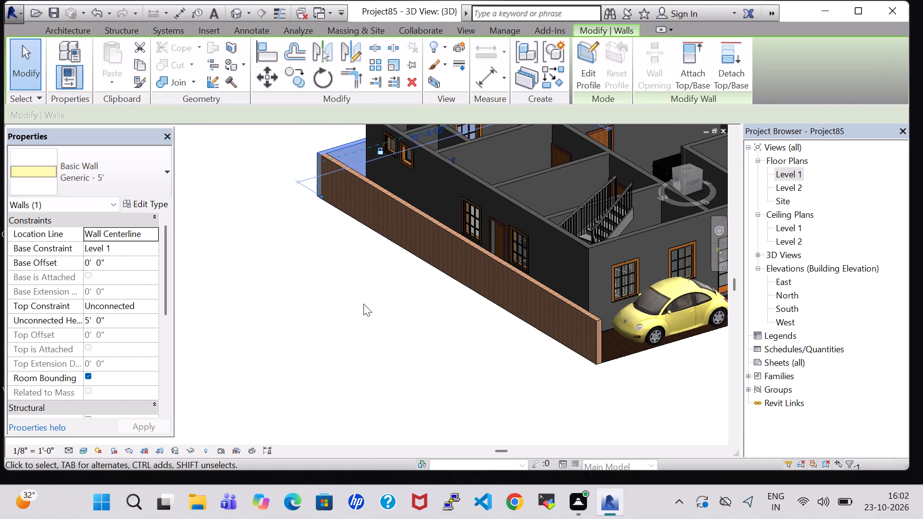
left_click(363, 304)
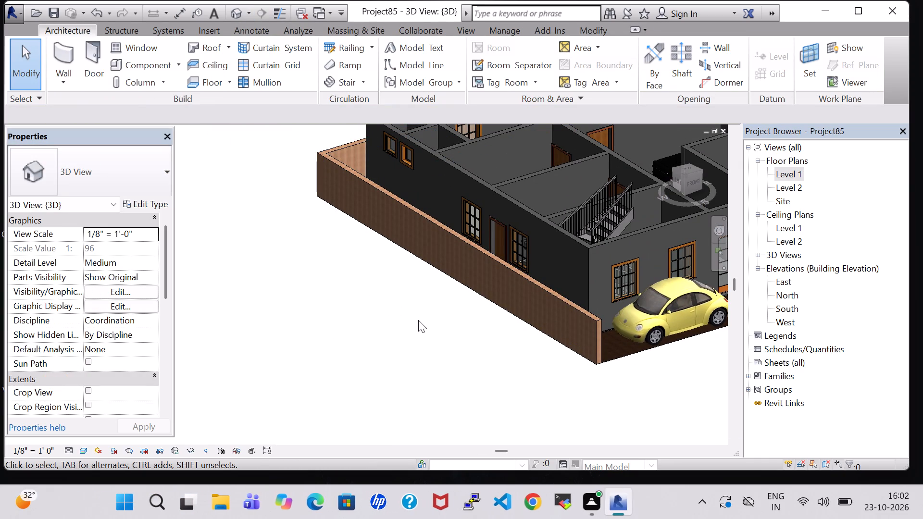
In the 3D view, assign the Brick, Common material to the structure layer of the house walls' Generic - 8" type.
middle_click_drag(418, 320, 320, 333, "shift")
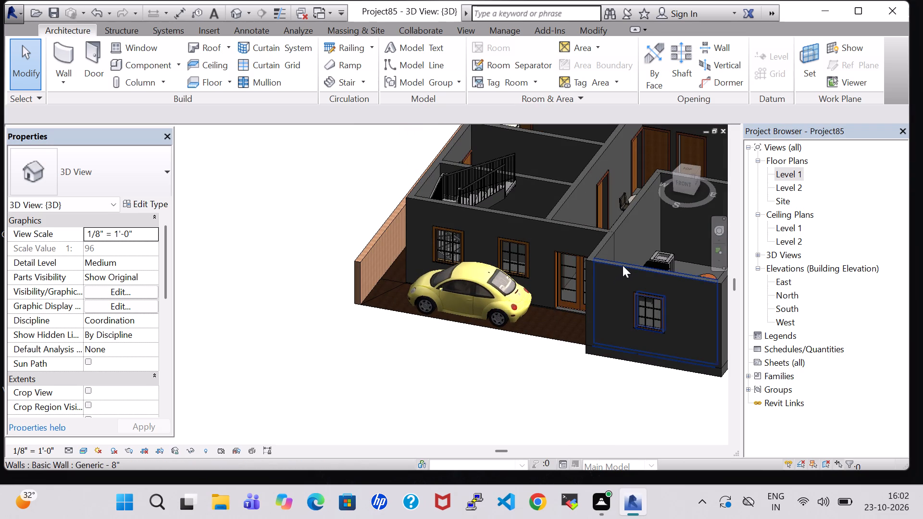
left_click(623, 265)
left_click(141, 208)
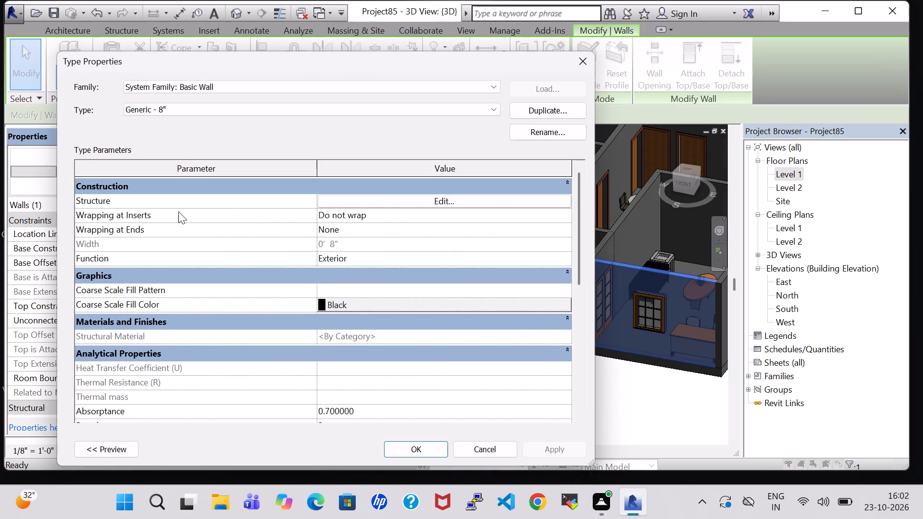
left_click(443, 199)
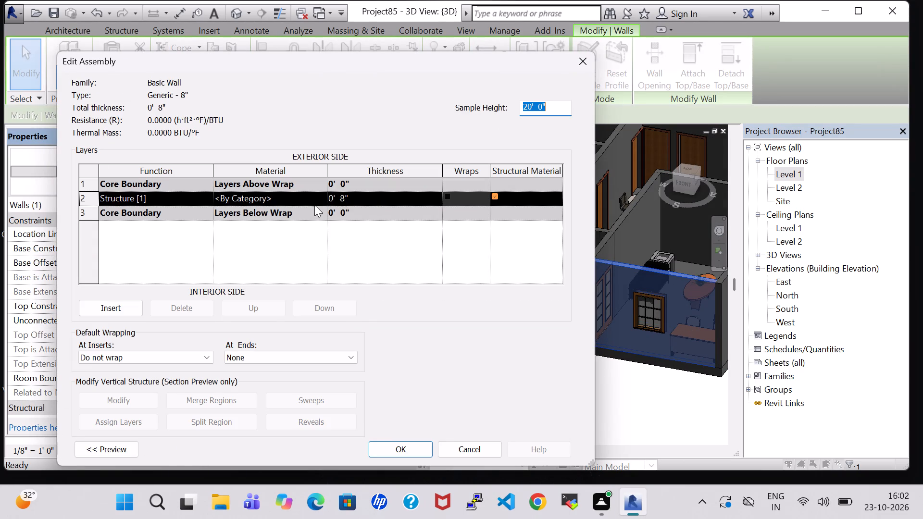
left_click(324, 195)
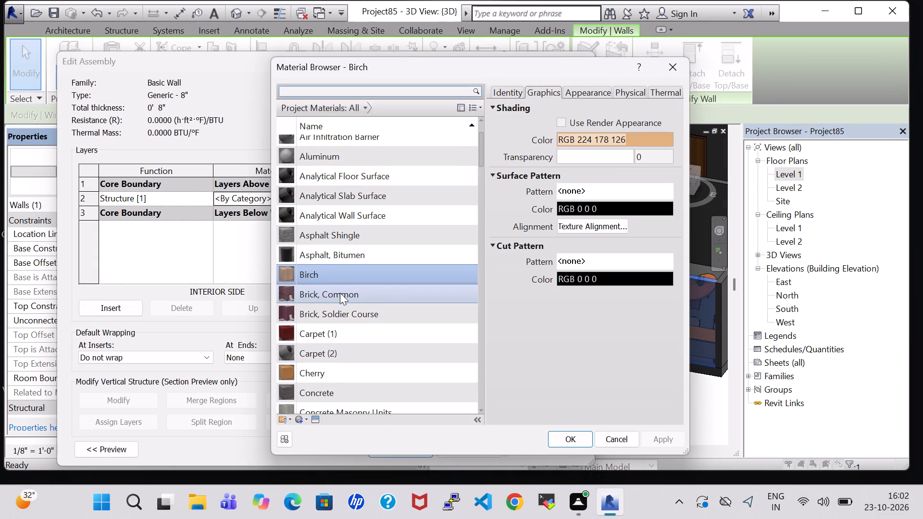
left_click(339, 296)
left_click(570, 438)
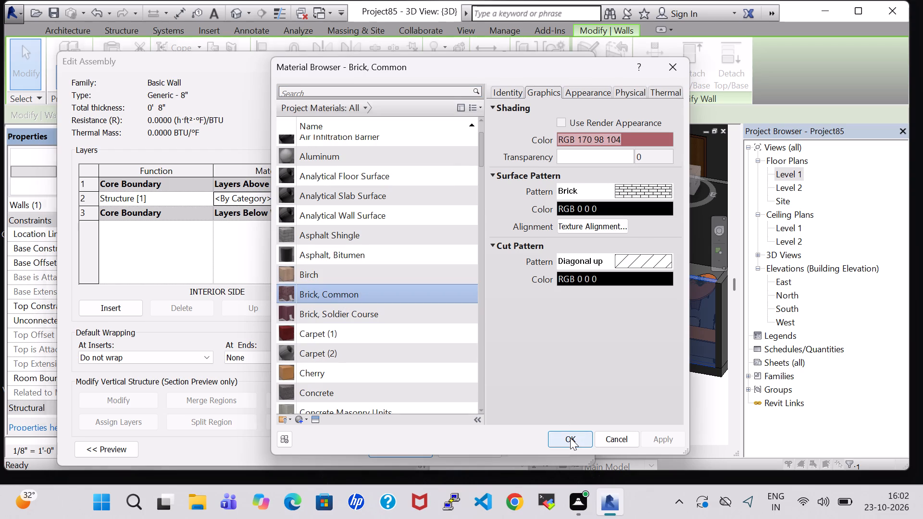
left_click(424, 447)
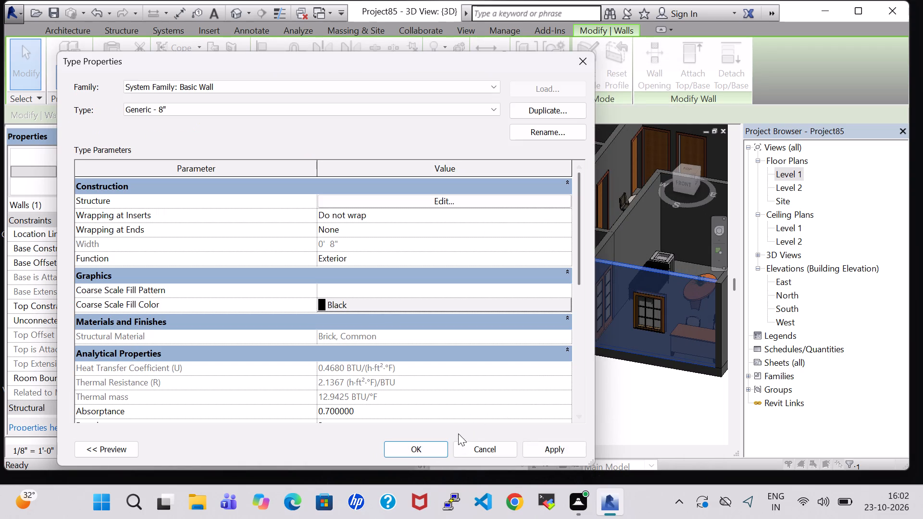
left_click(437, 447)
left_click(536, 392)
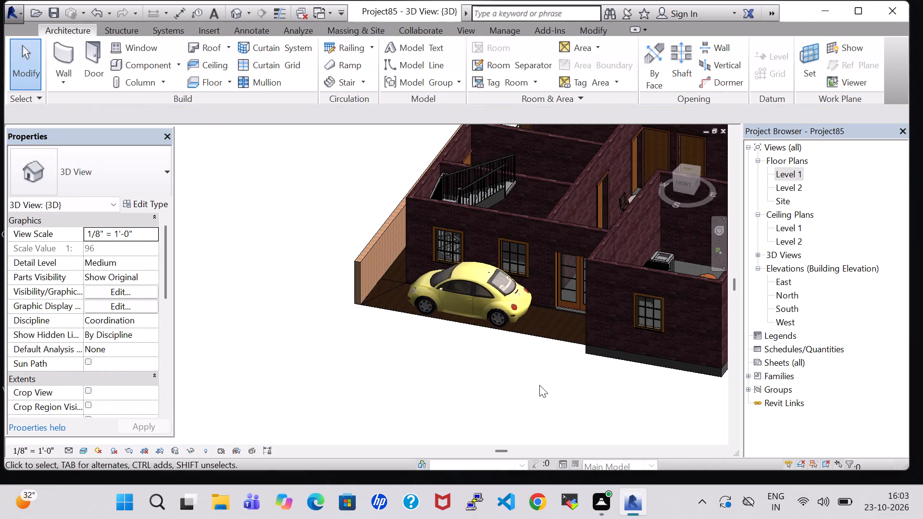
scroll(539, 385, "down", 3)
middle_click_drag(539, 385, 470, 404)
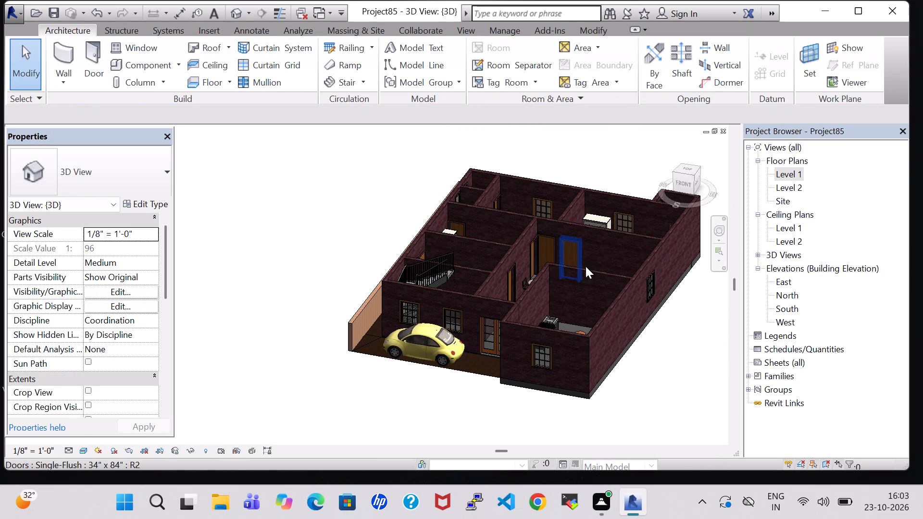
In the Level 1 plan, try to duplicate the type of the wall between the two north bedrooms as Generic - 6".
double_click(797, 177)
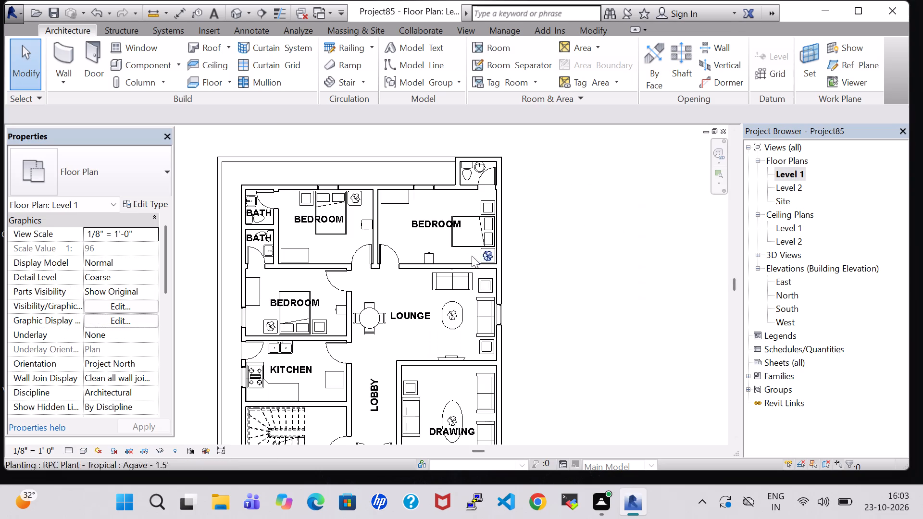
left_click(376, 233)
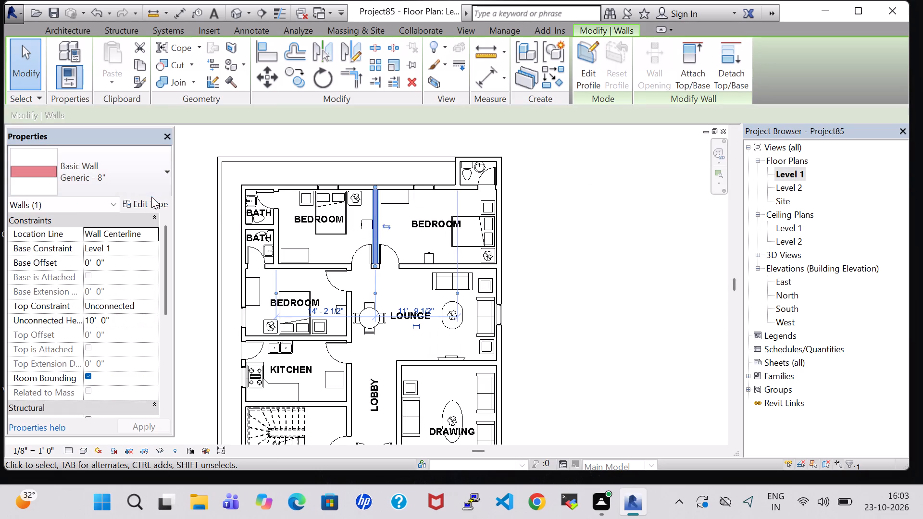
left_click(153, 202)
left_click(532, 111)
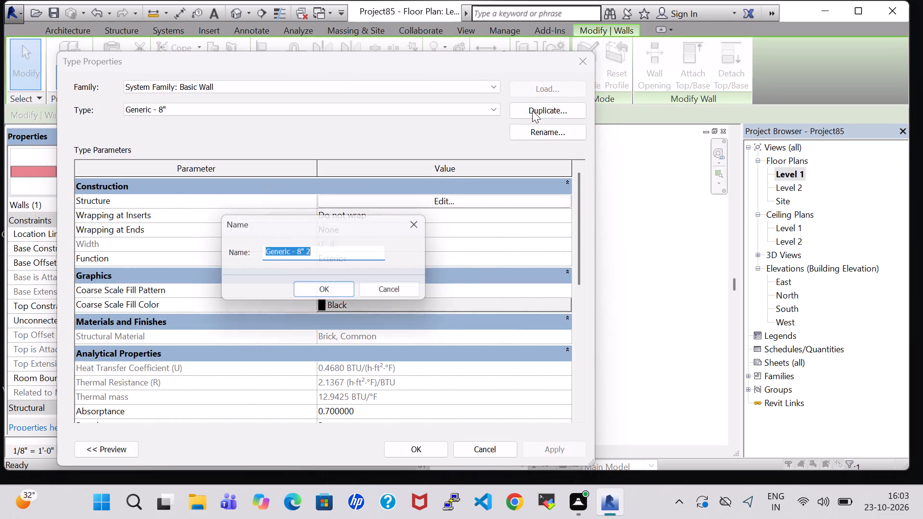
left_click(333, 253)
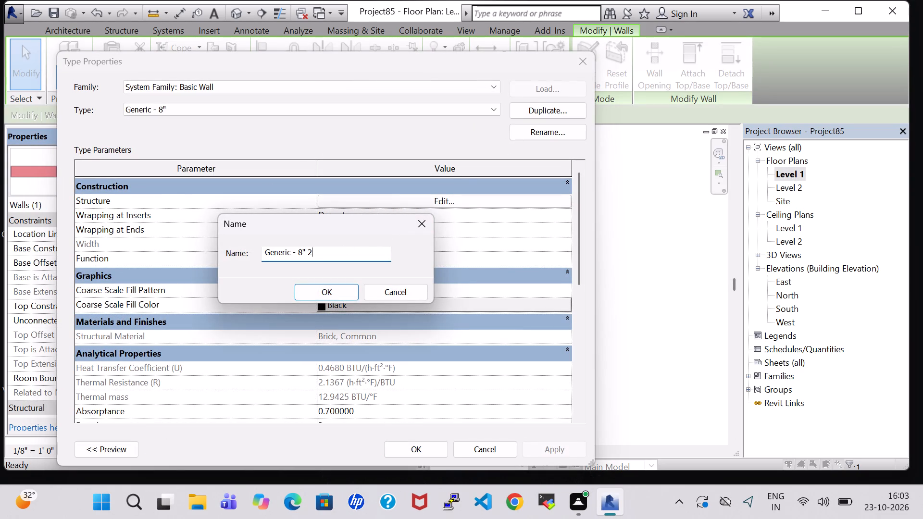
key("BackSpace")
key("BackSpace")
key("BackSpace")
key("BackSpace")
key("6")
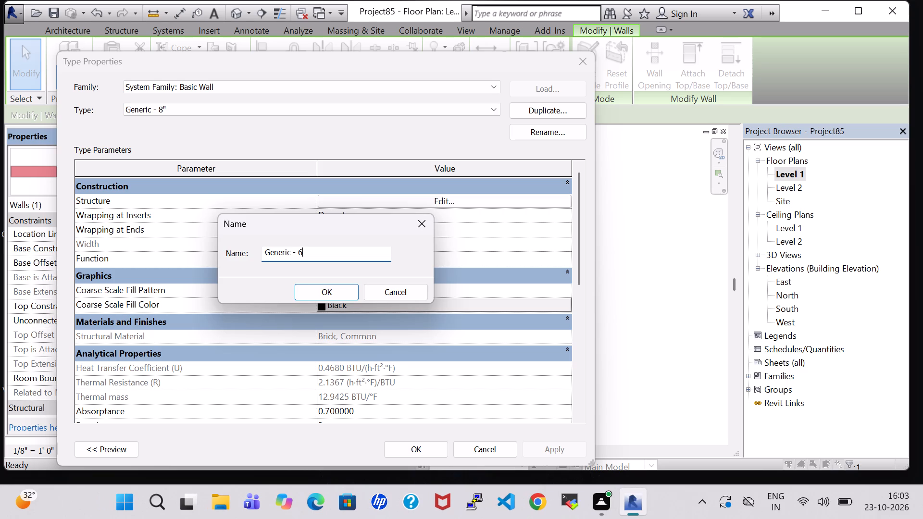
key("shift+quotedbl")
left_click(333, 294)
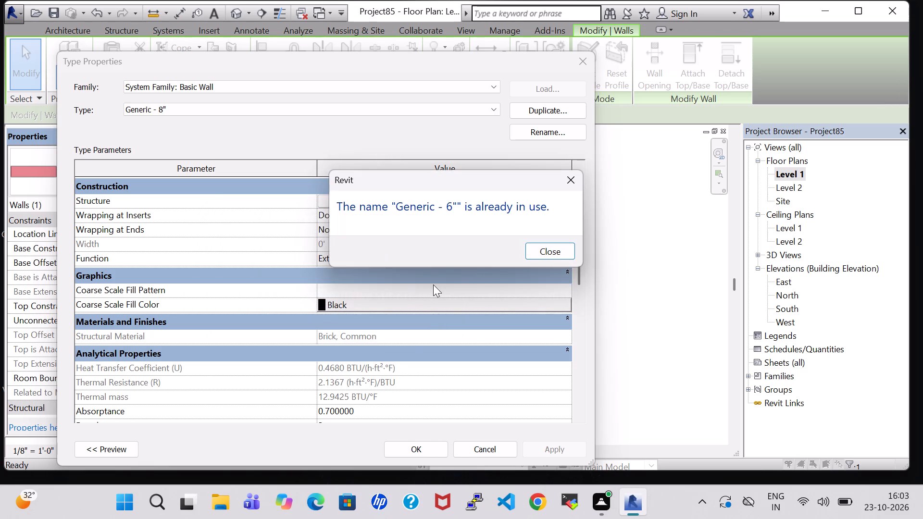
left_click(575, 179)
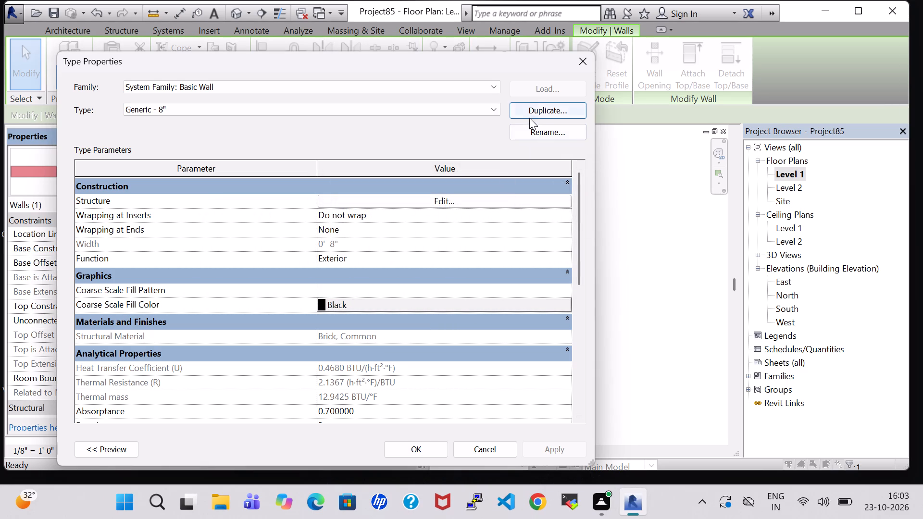
Duplicate the Generic - 8" type of the wall between the two north bedrooms as INNER 6".
left_click(531, 109)
key("BackSpace")
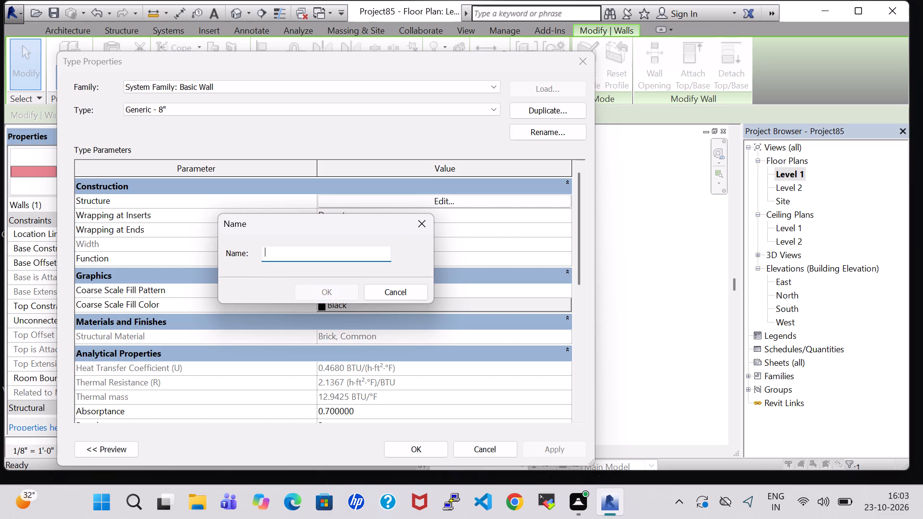
type("INNER 6")
key("shift+quotedbl")
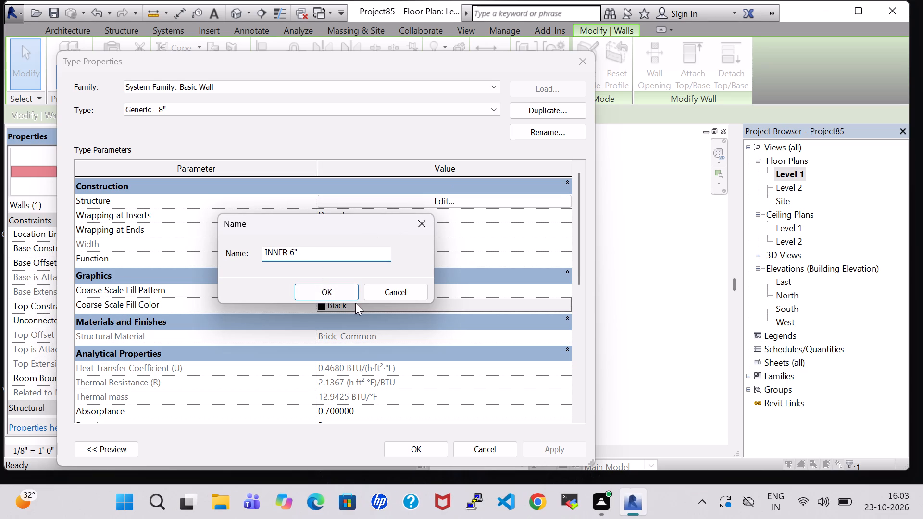
left_click(341, 296)
Set the structure layer thickness of the INNER 6" wall type to 6".
left_click(450, 198)
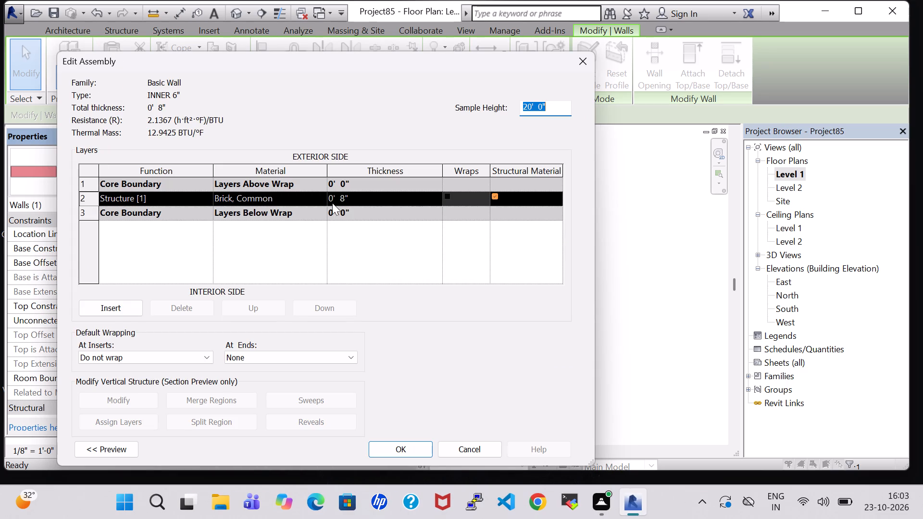
left_click(345, 200)
key("BackSpace")
key("6")
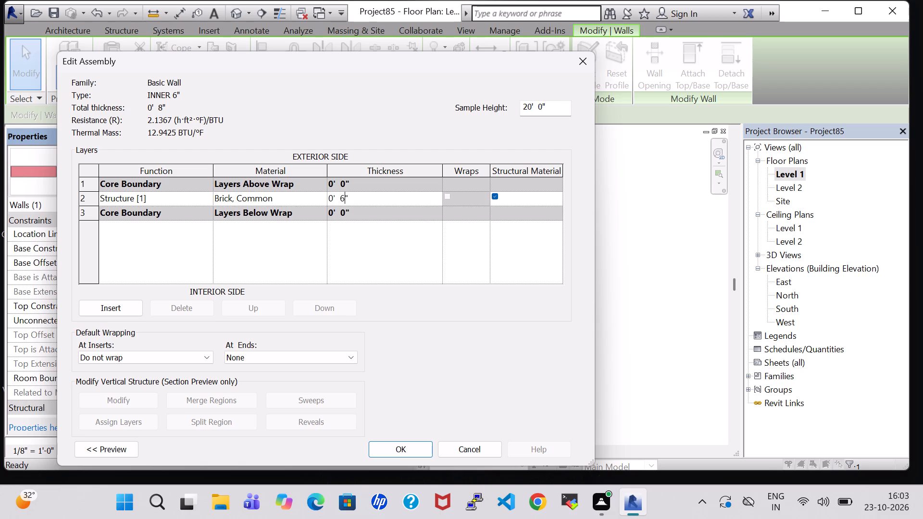
left_click(407, 447)
left_click(408, 447)
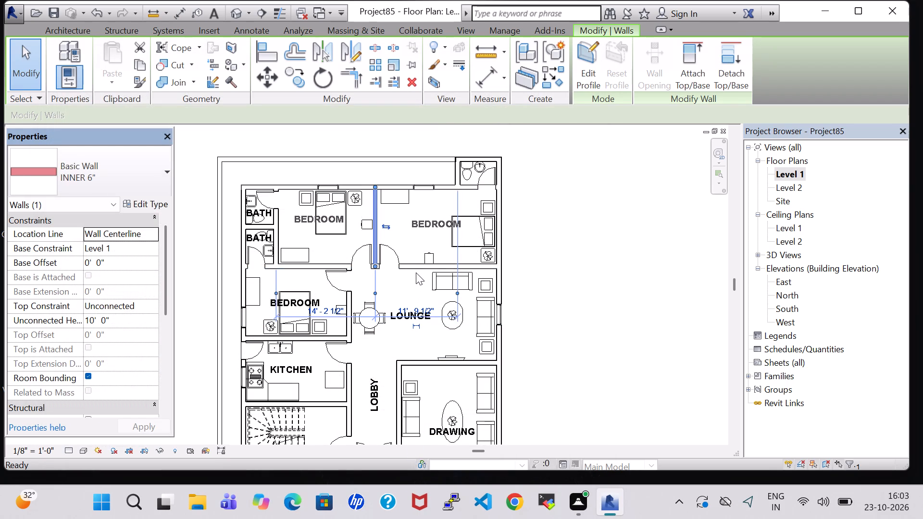
Change the wall between the north bedrooms and lounge, and the wall along the lobby's west side, to type INNER 6".
left_click(417, 267)
left_click(121, 155)
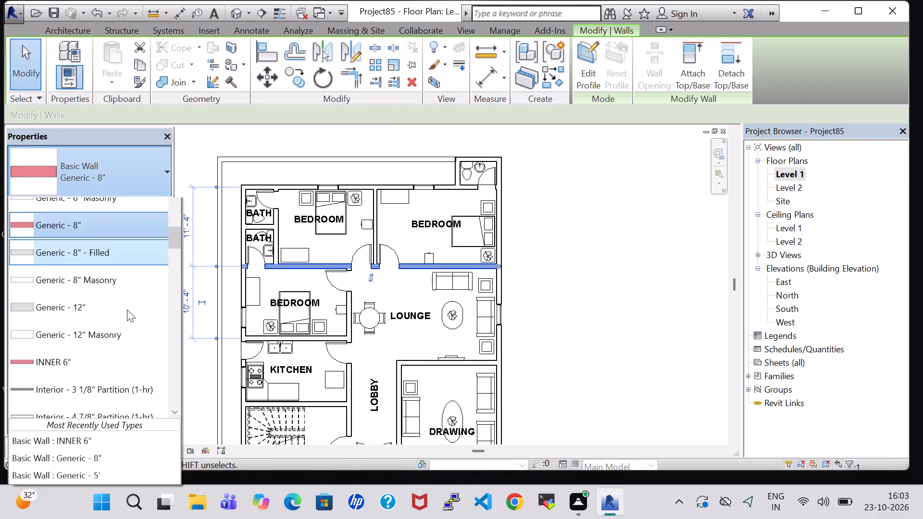
left_click(109, 473)
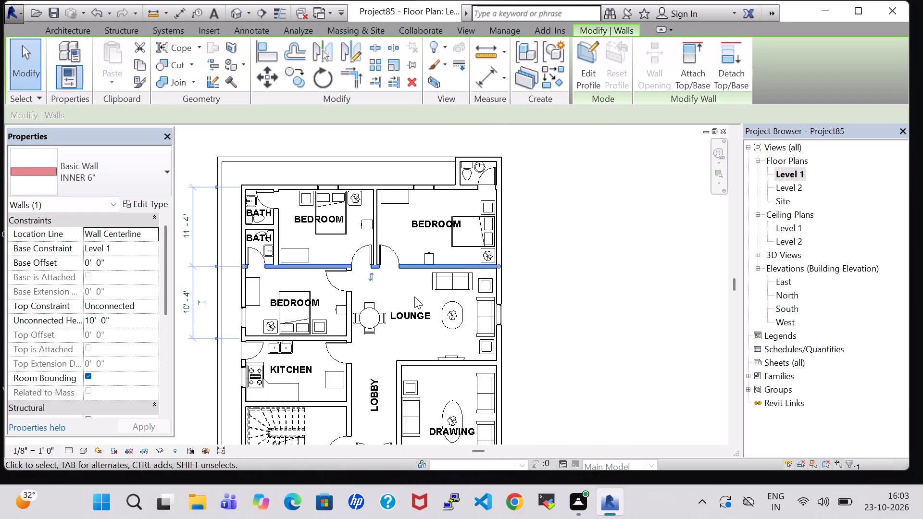
left_click(351, 323)
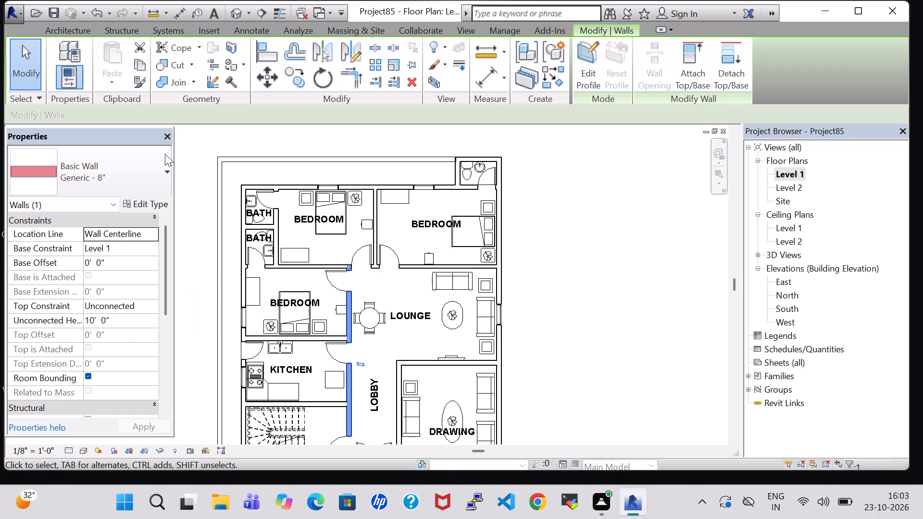
left_click(130, 165)
left_click(113, 470)
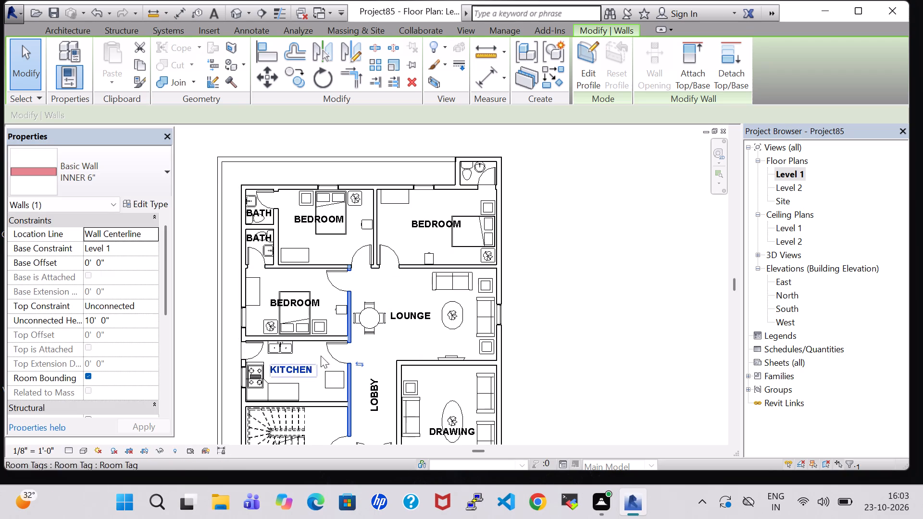
Change the wall between the baths and the adjacent bedroom, and the wall dividing the two baths, to type INNER 6".
left_click(278, 227)
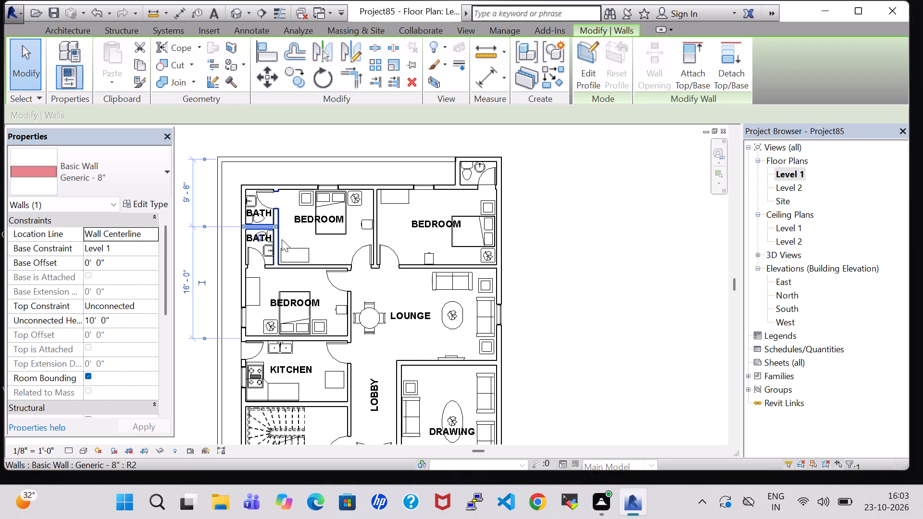
left_click(282, 239)
left_click(134, 186)
left_click(120, 471)
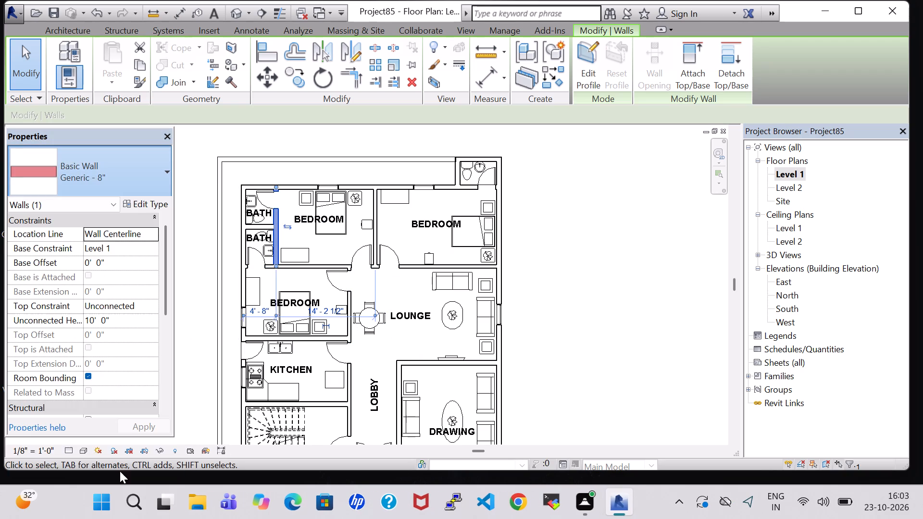
left_click(266, 223)
left_click(114, 166)
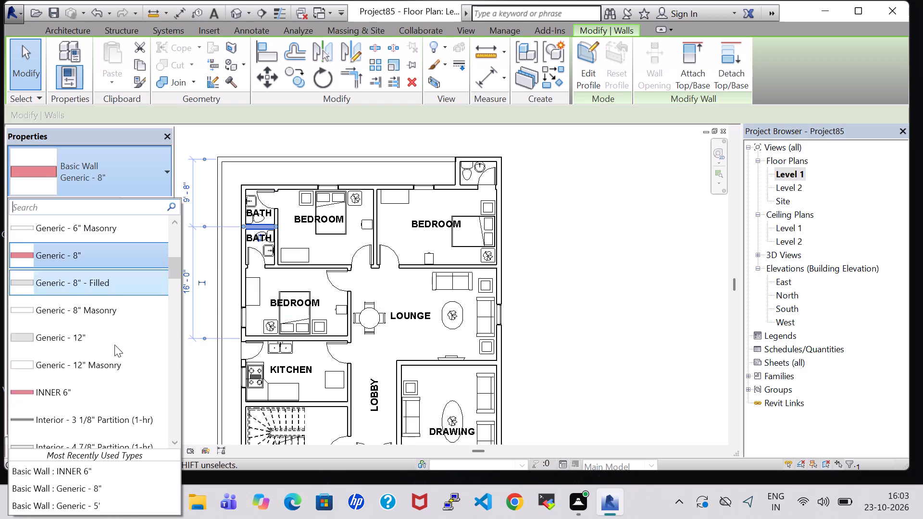
left_click(107, 464)
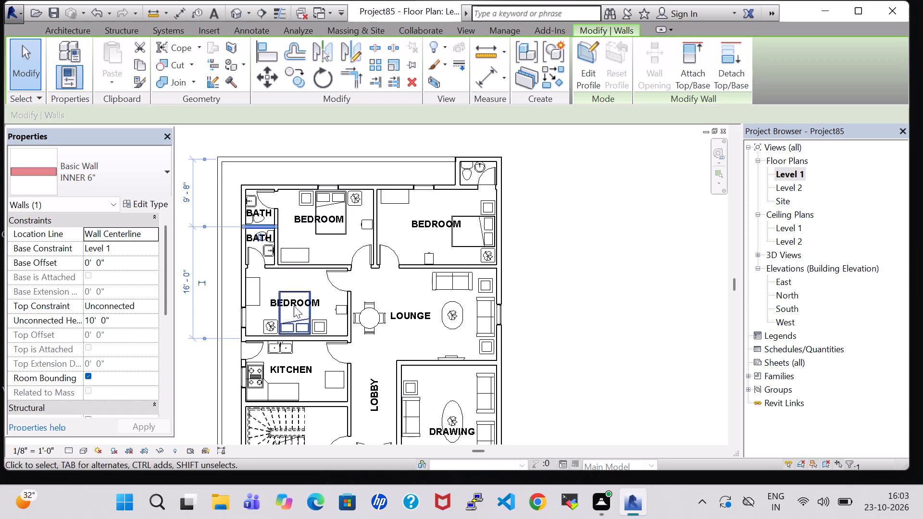
Change the bedroom-kitchen, lounge-drawing room and kitchen-stair dividing walls to type INNER 6".
left_click(322, 336)
left_click(125, 177)
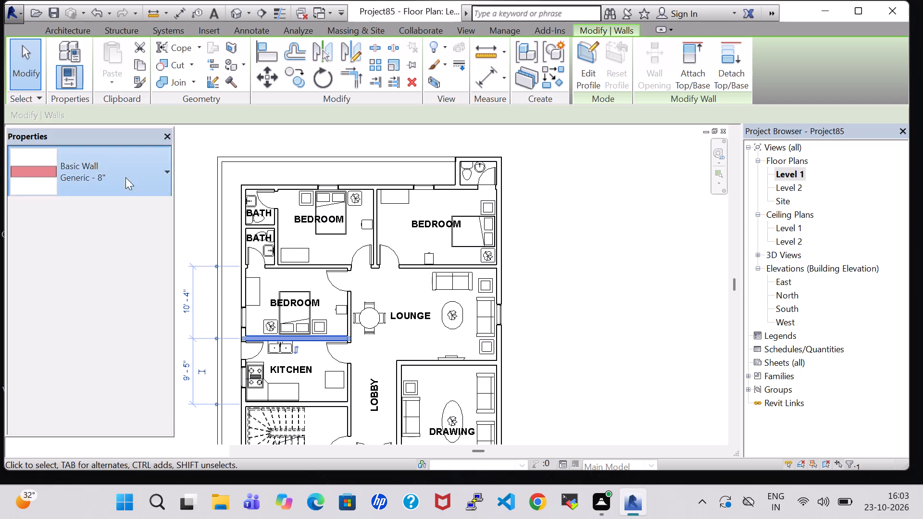
left_click(90, 473)
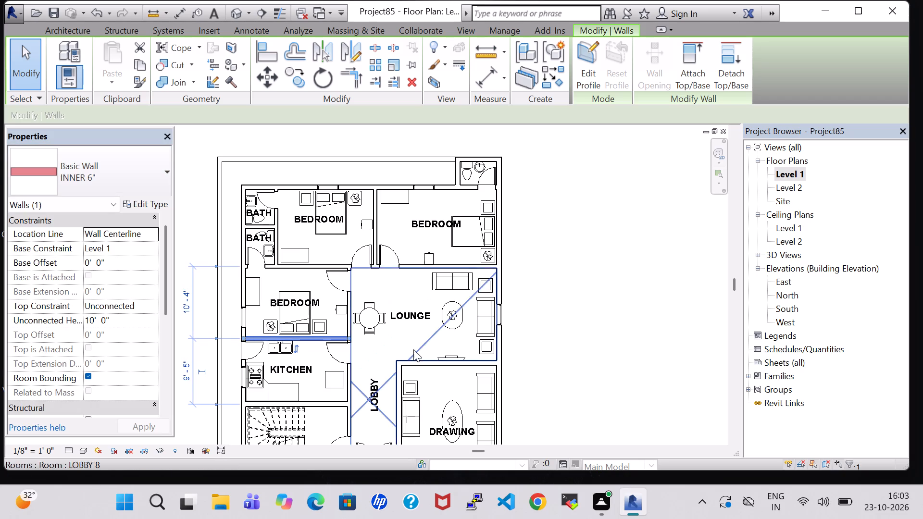
left_click(423, 362)
left_click(118, 180)
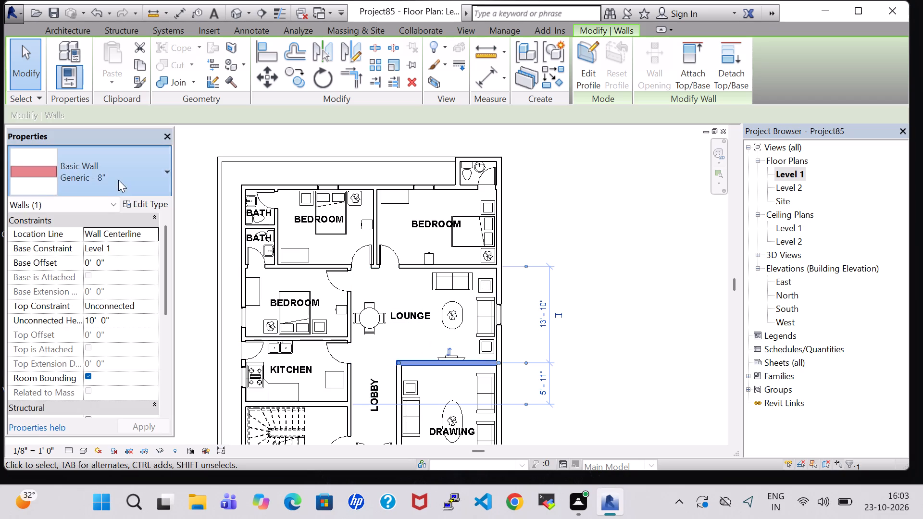
left_click(99, 468)
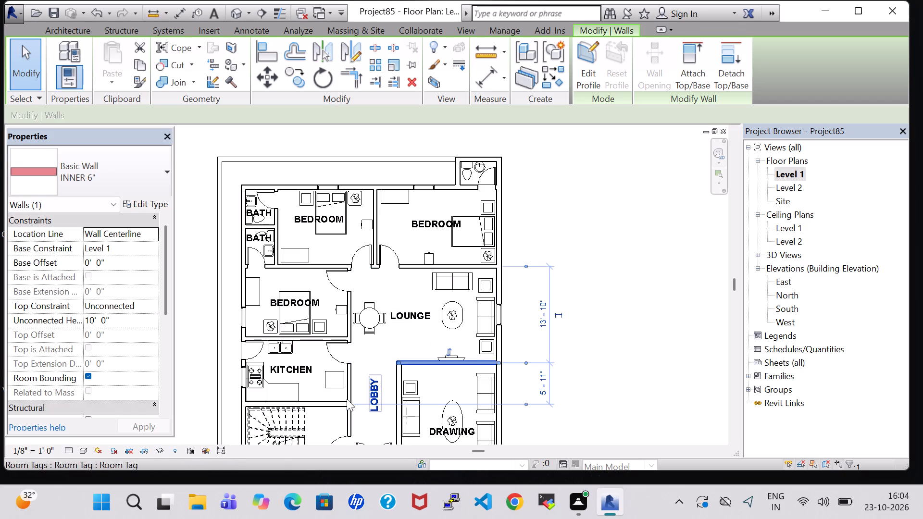
left_click(319, 402)
left_click(125, 174)
left_click(106, 469)
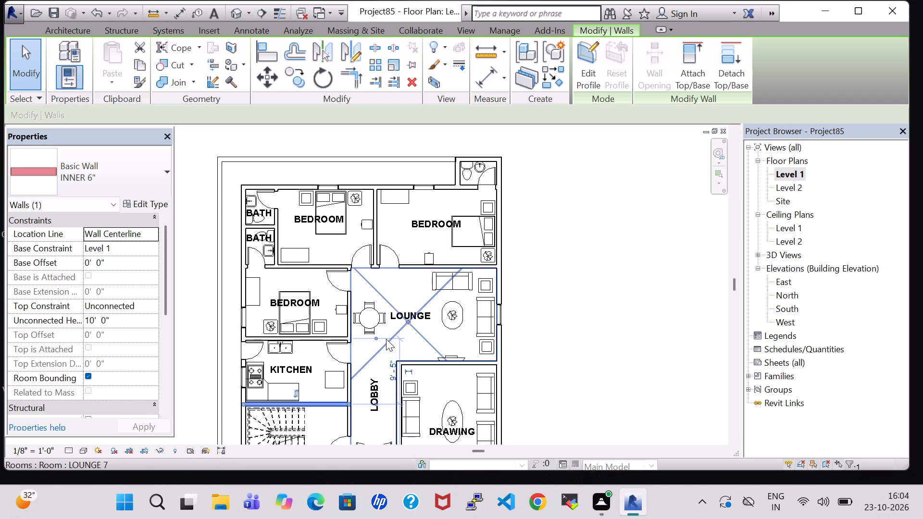
Apply wall type INNER 6" to the wall along the lobby's west side and the wall between the lobby and drawing room.
scroll(386, 339, "down", 2)
middle_click_drag(405, 335, 404, 297)
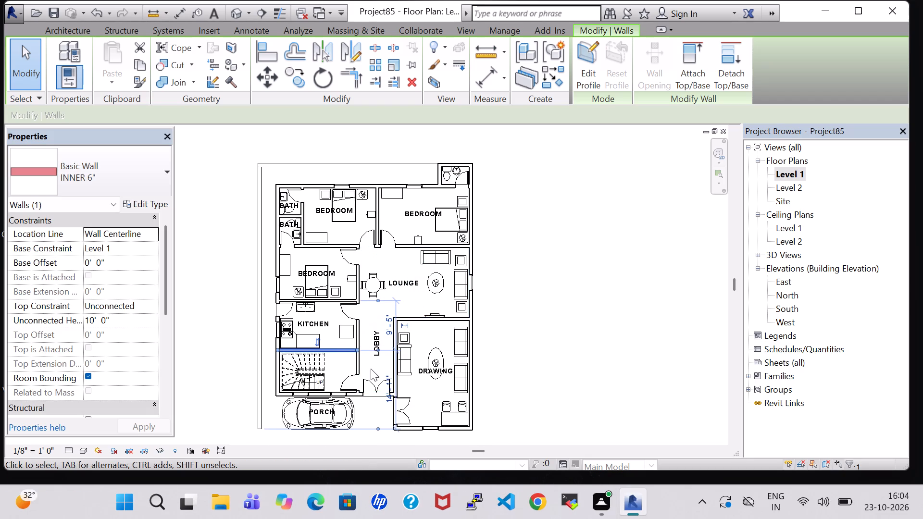
scroll(371, 369, "up", 4)
left_click(371, 365)
left_click(350, 357)
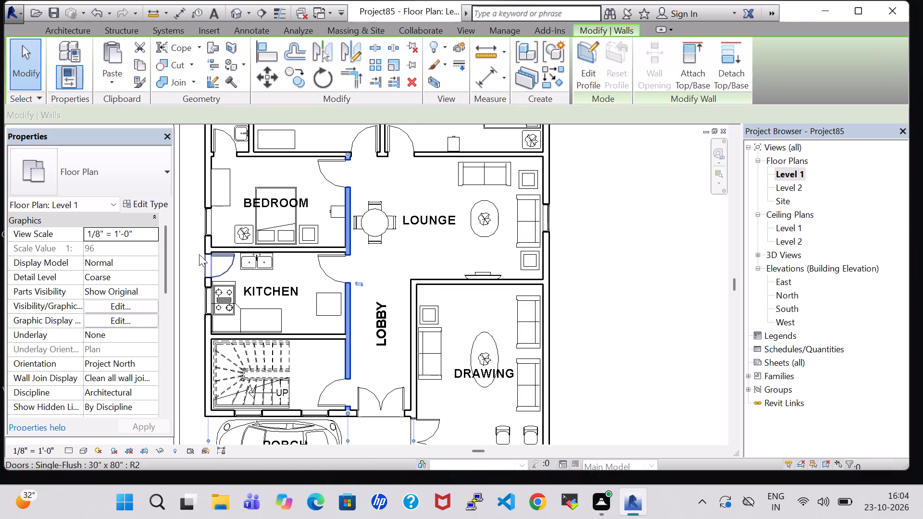
left_click(108, 180)
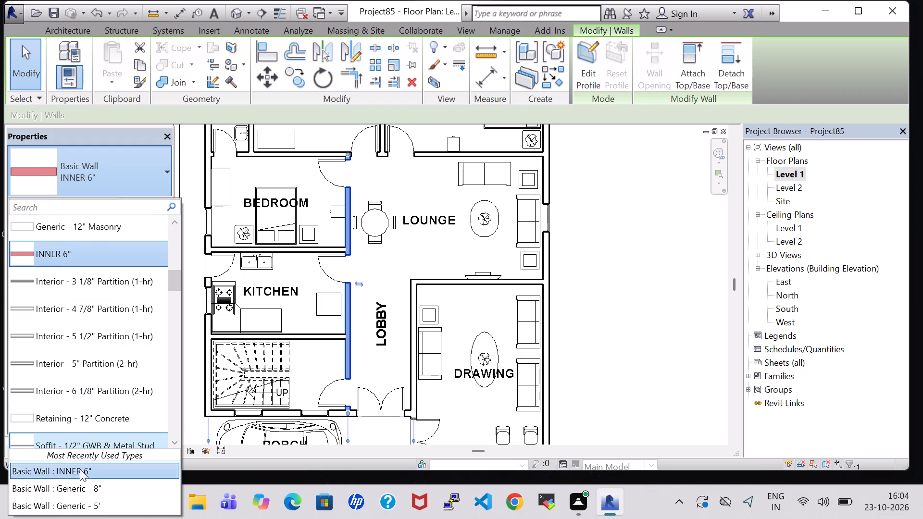
left_click(80, 469)
left_click(409, 258)
left_click(415, 289)
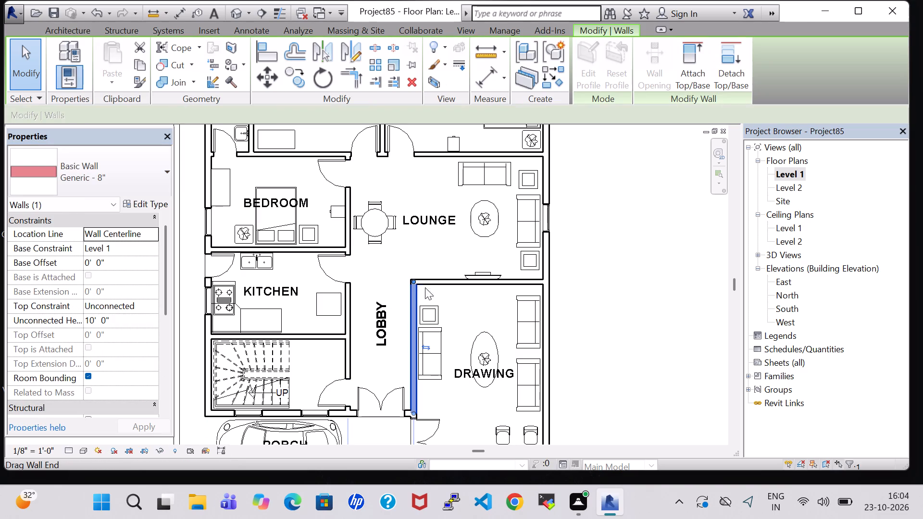
left_click(123, 187)
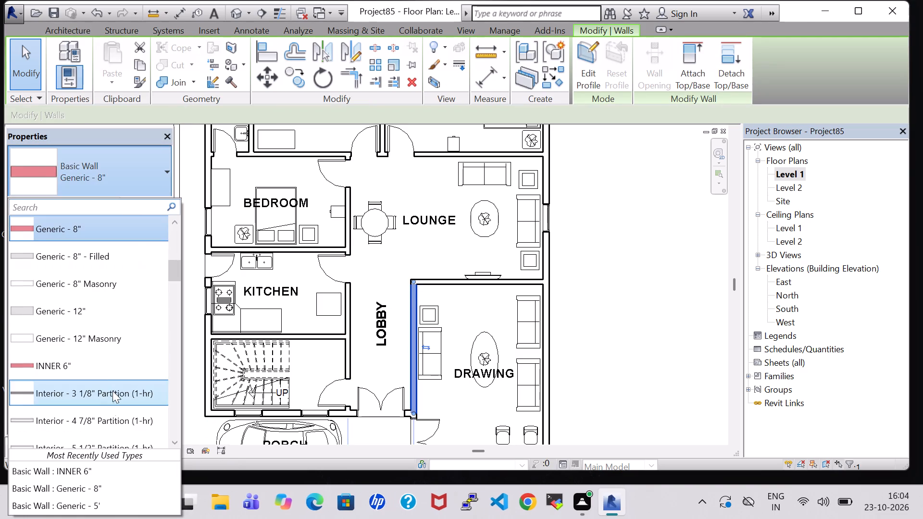
left_click(109, 467)
left_click(478, 323)
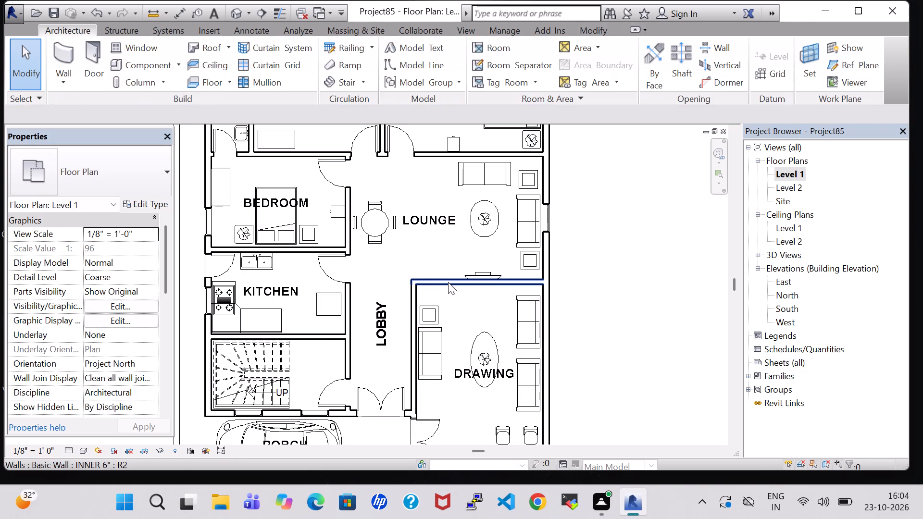
Check the wall types of the inner walls around the drawing room, lounge, kitchen and bedrooms.
left_click(448, 282)
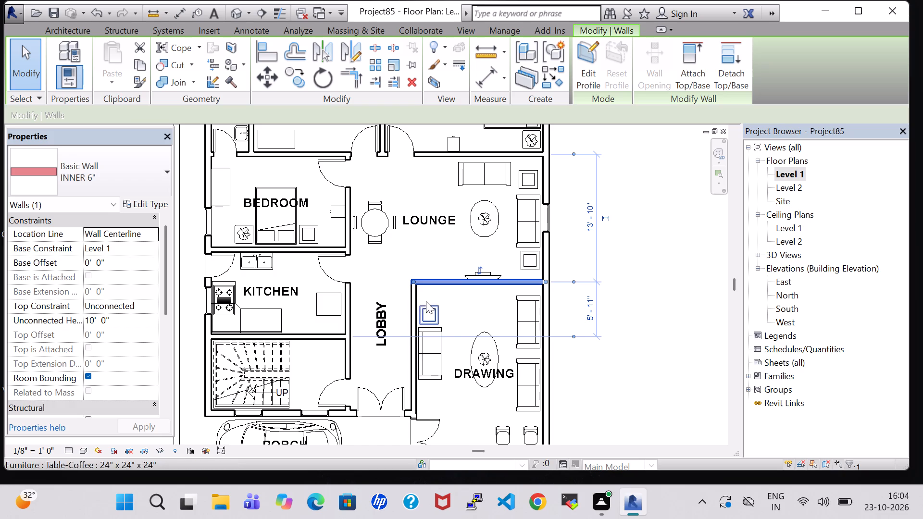
left_click(459, 306)
left_click(415, 299)
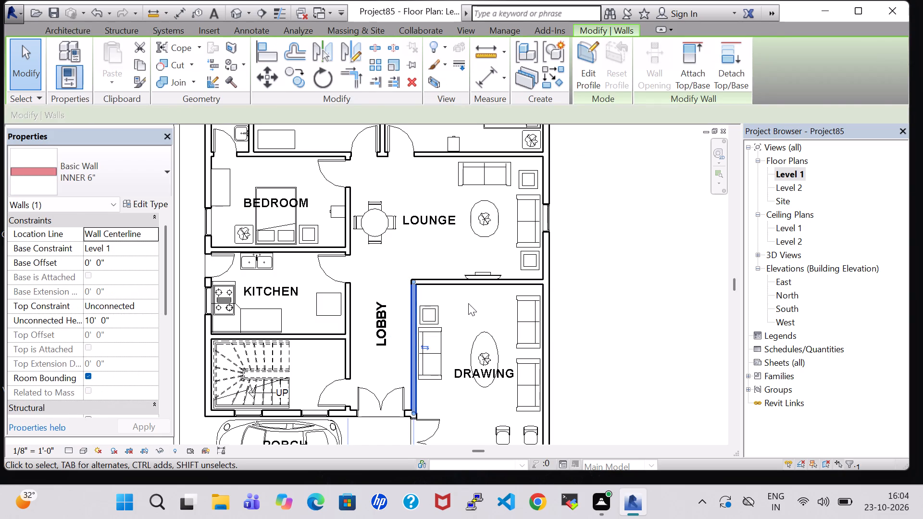
left_click(468, 303)
left_click(347, 329)
left_click(303, 339)
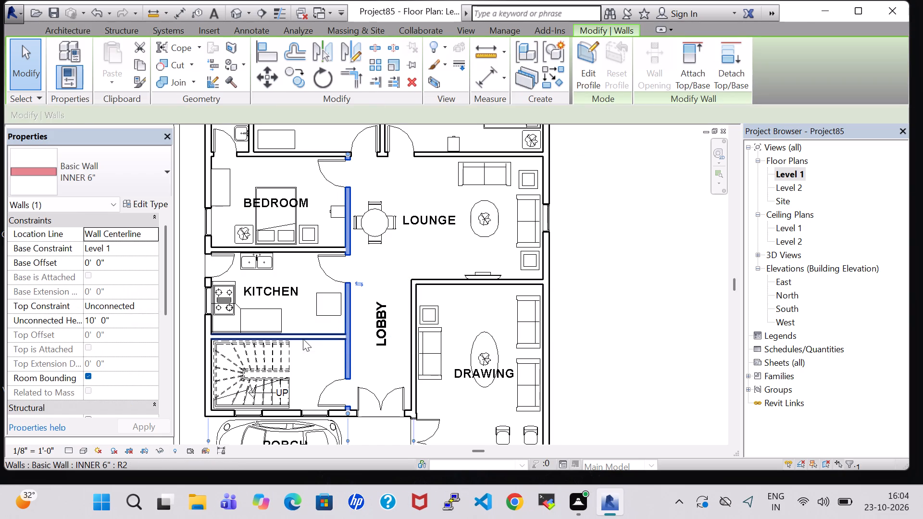
left_click(291, 253)
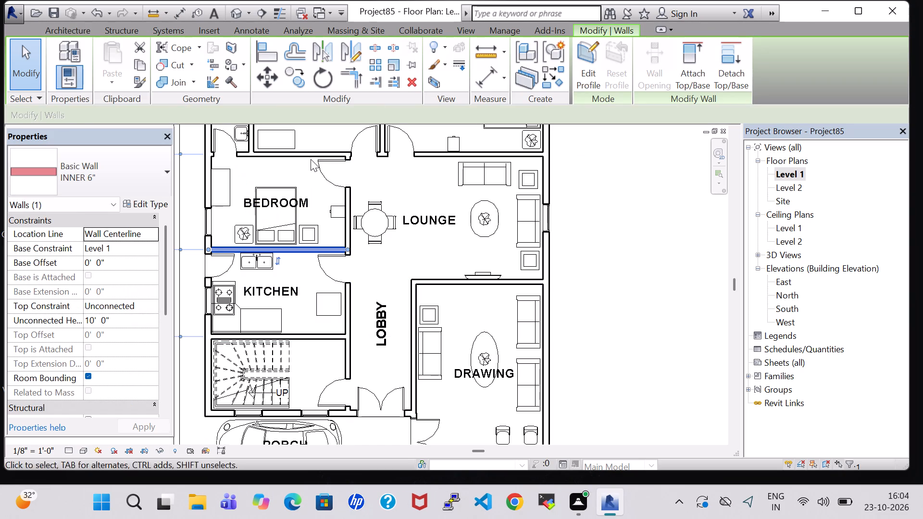
left_click(311, 155)
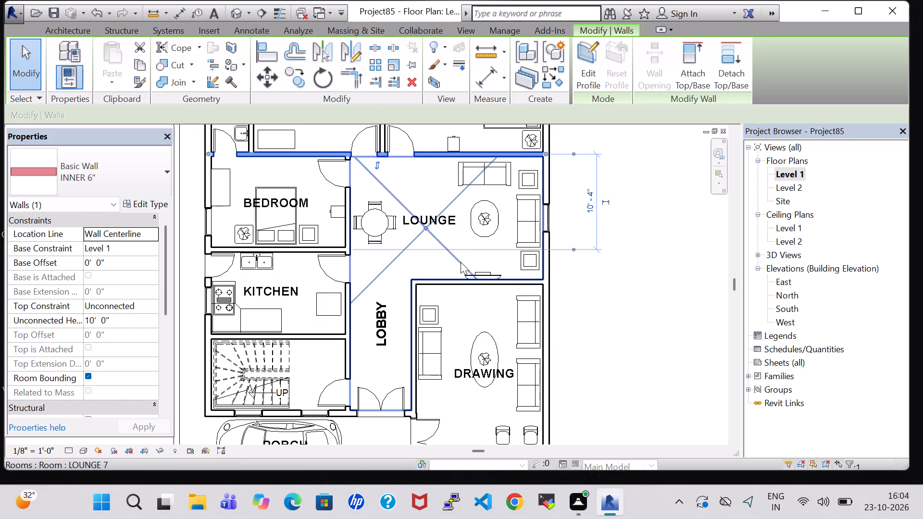
left_click(461, 260)
left_click(465, 338)
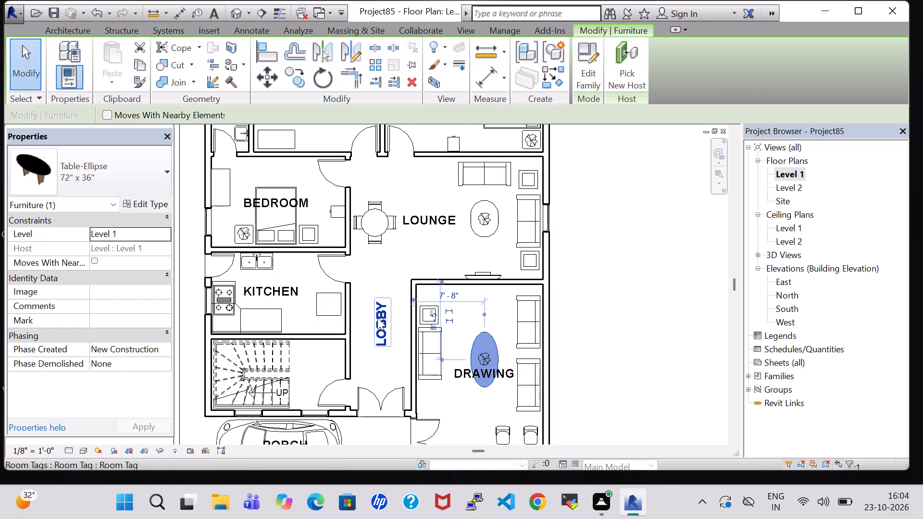
scroll(377, 318, "down", 1)
middle_click_drag(389, 282, 389, 380)
left_click(416, 272)
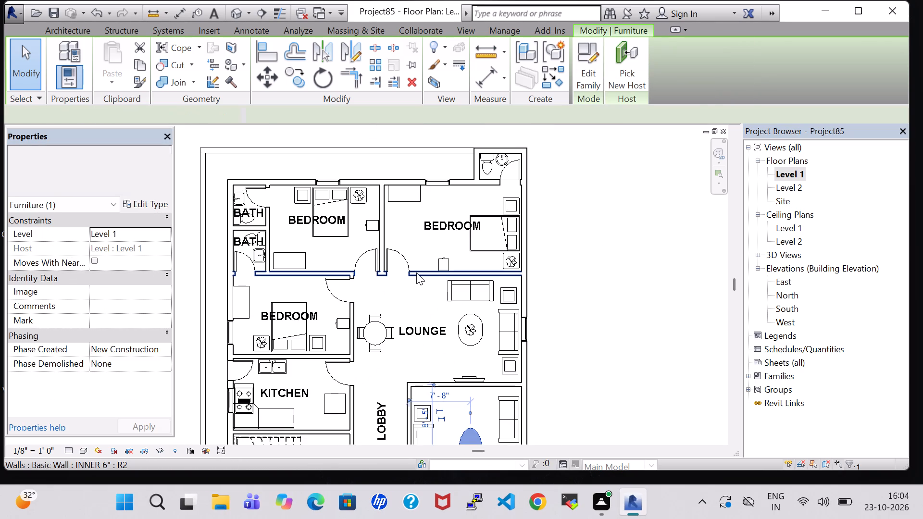
left_click(408, 300)
left_click(385, 236)
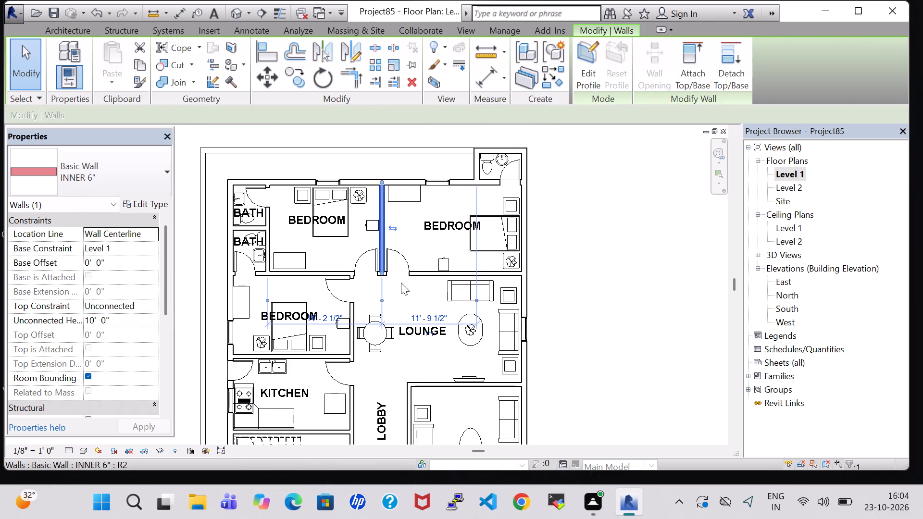
left_click(404, 298)
scroll(404, 298, "down", 2)
middle_click_drag(404, 298, 404, 269)
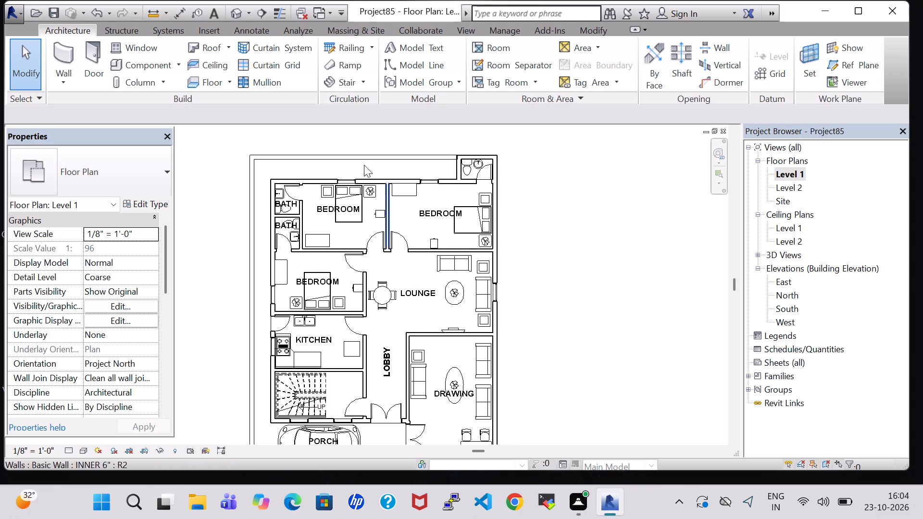
Examine the house in 3D from the front, side and rear to review the walls, openings and car porch.
left_click(234, 12)
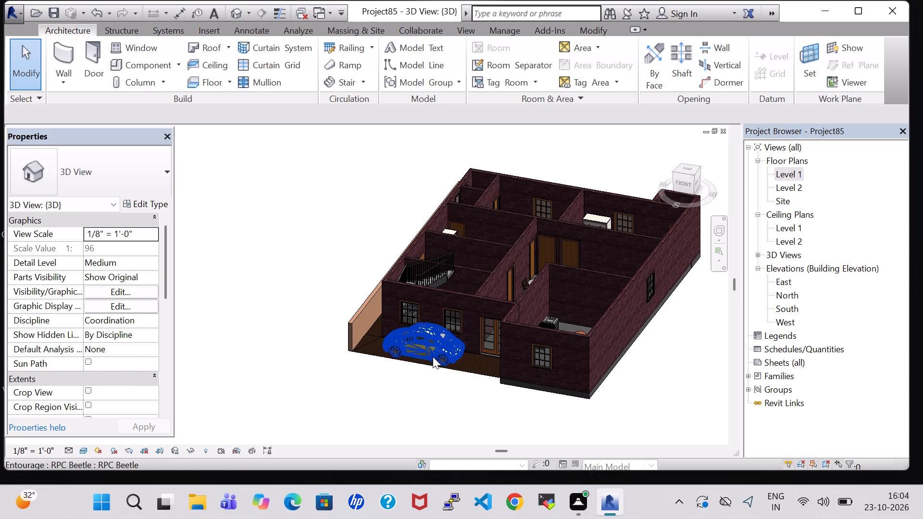
middle_click_drag(437, 406, 459, 354, "shift")
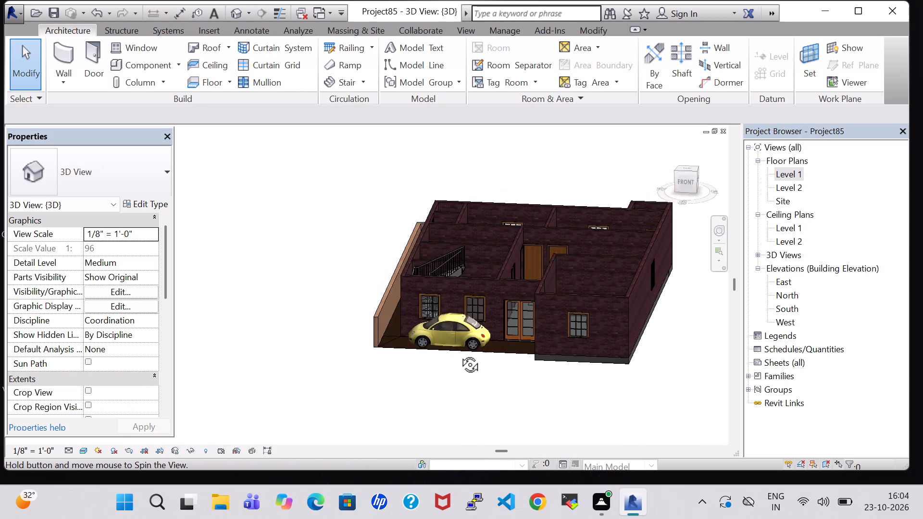
middle_click_drag(459, 354, 459, 352, "shift")
scroll(459, 351, "up", 3)
middle_click_drag(453, 352, 496, 372, "shift")
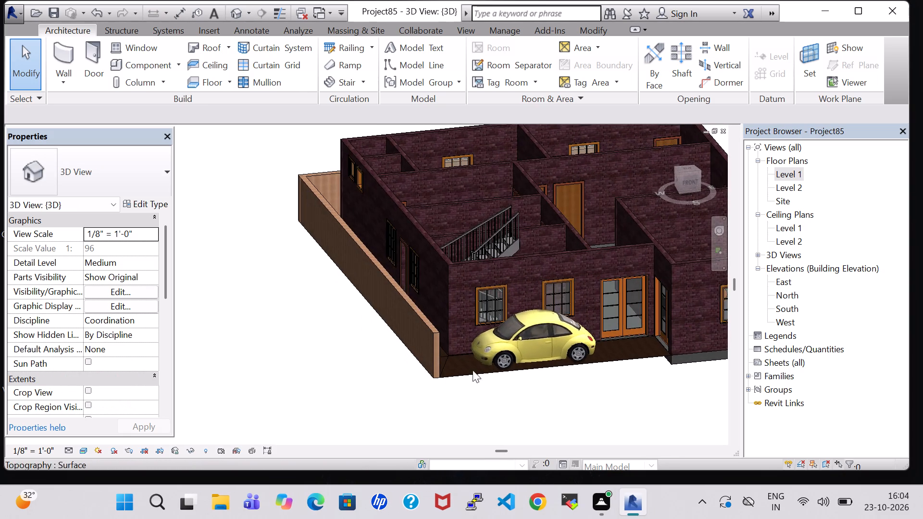
middle_click_drag(373, 351, 483, 397)
middle_click_drag(433, 392, 506, 403)
middle_click_drag(506, 403, 432, 394)
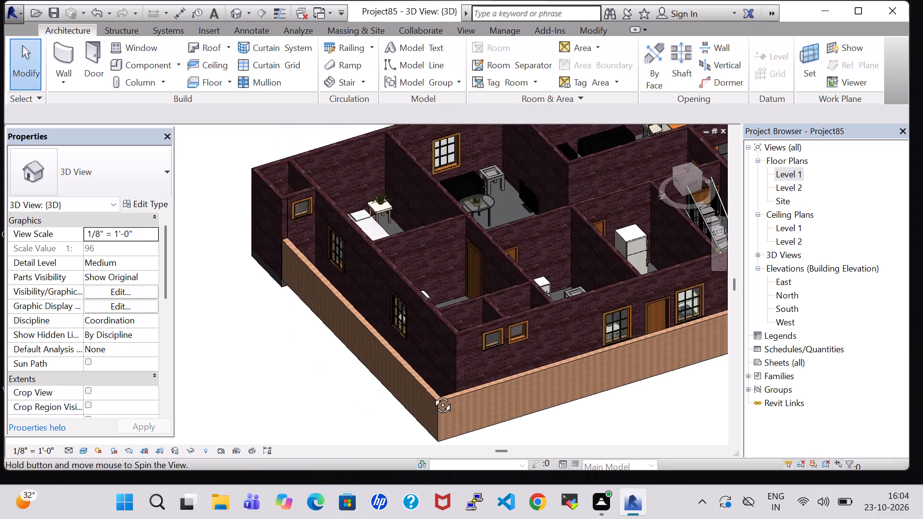
middle_click_drag(432, 394, 405, 386)
On the Level 1 floor plan, place a tagged room in the open strip behind the north bedrooms and name it REAR SPACE.
double_click(786, 171)
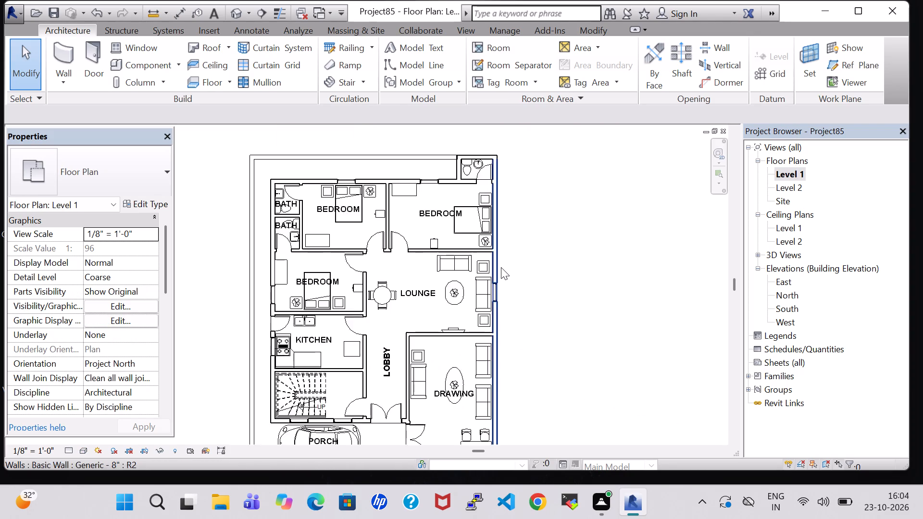
scroll(501, 267, "down", 1)
left_click(497, 43)
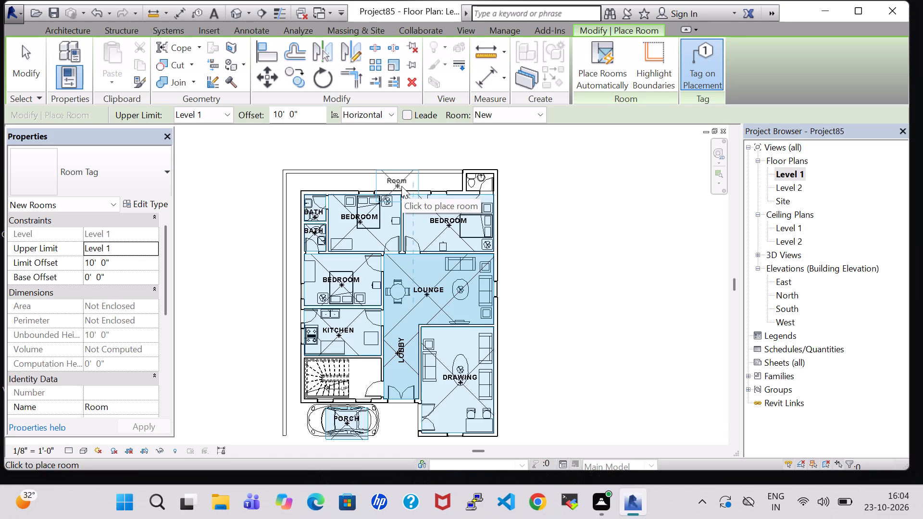
left_click(383, 187)
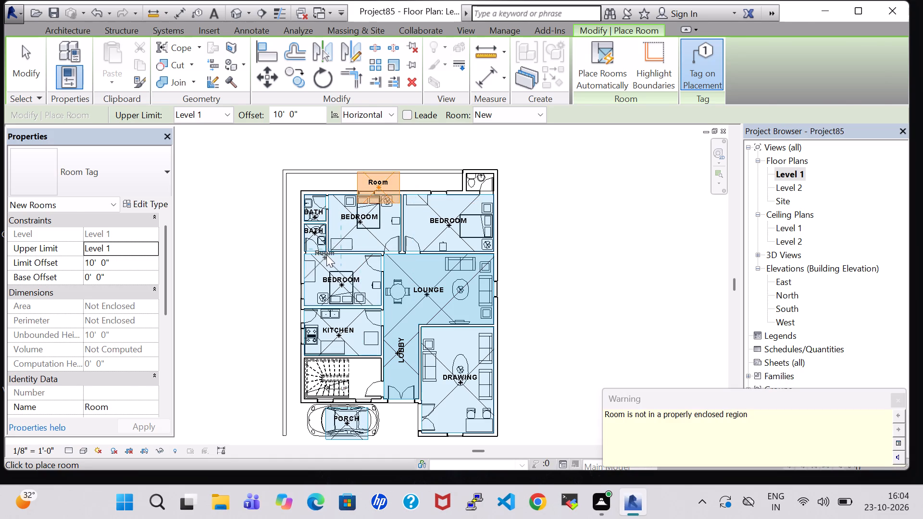
key("Escape")
double_click(379, 181)
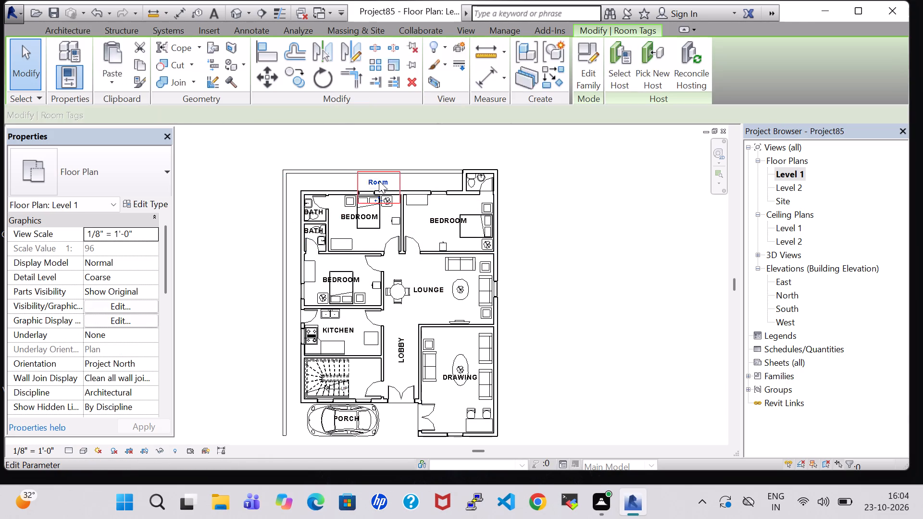
key("BackSpace")
type("REAE")
key("BackSpace")
type("R SPACE")
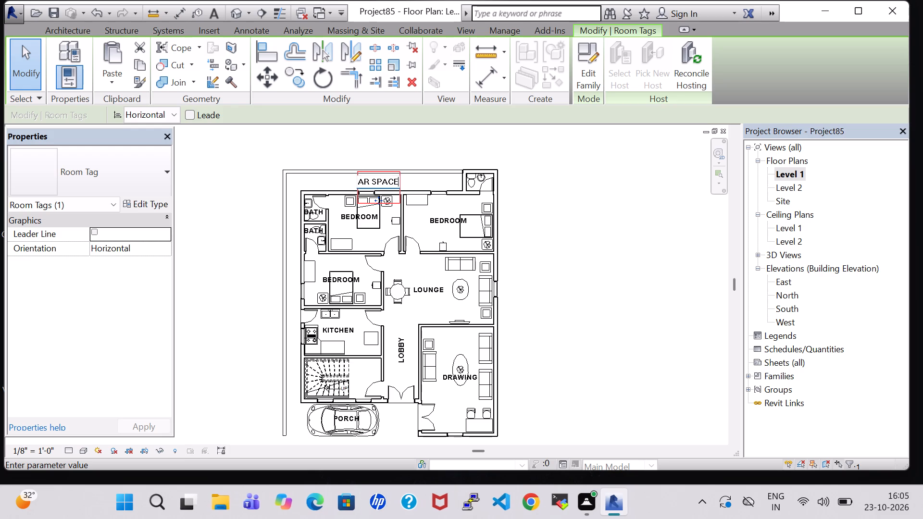
key("Return")
left_click(689, 272)
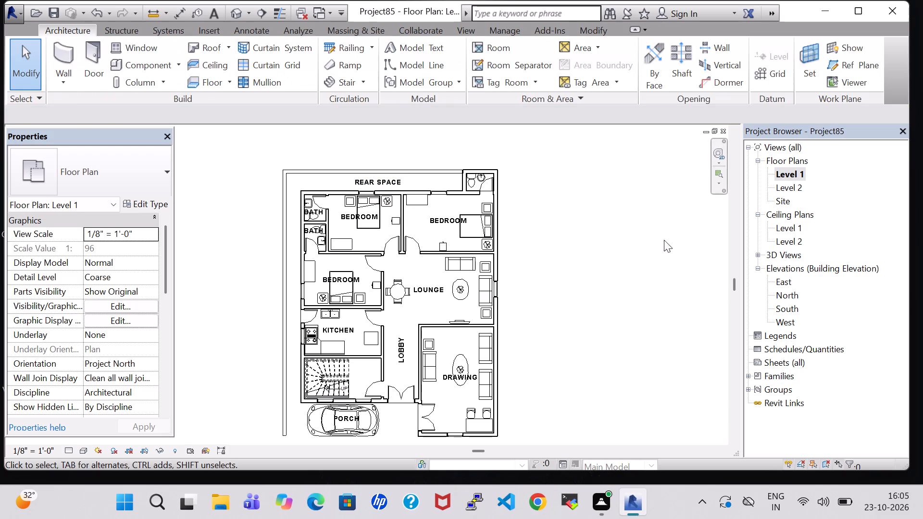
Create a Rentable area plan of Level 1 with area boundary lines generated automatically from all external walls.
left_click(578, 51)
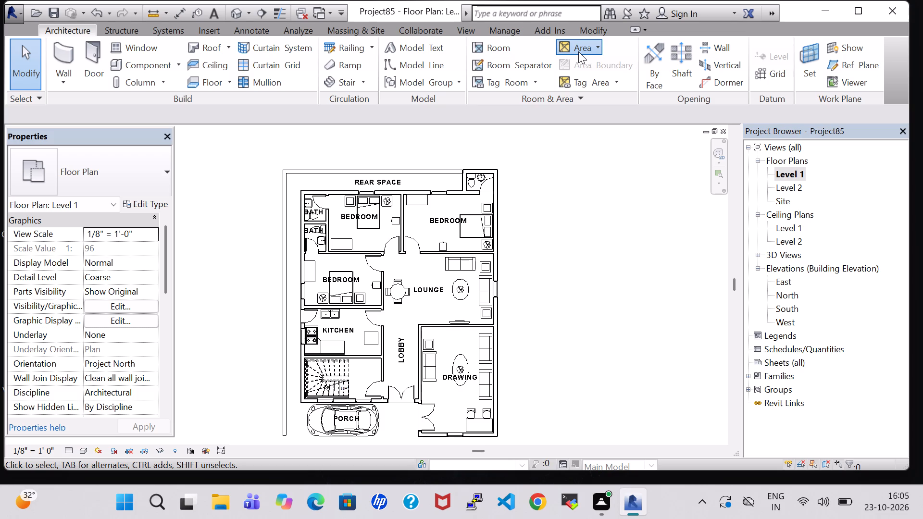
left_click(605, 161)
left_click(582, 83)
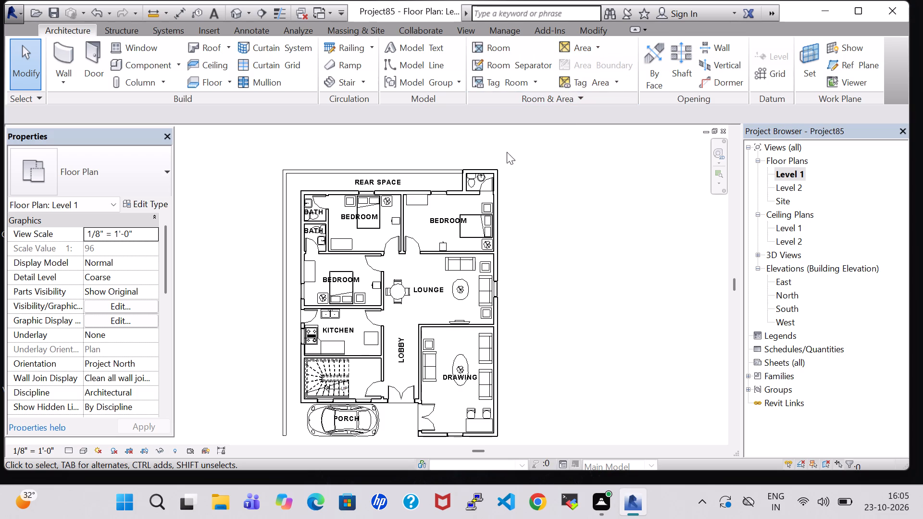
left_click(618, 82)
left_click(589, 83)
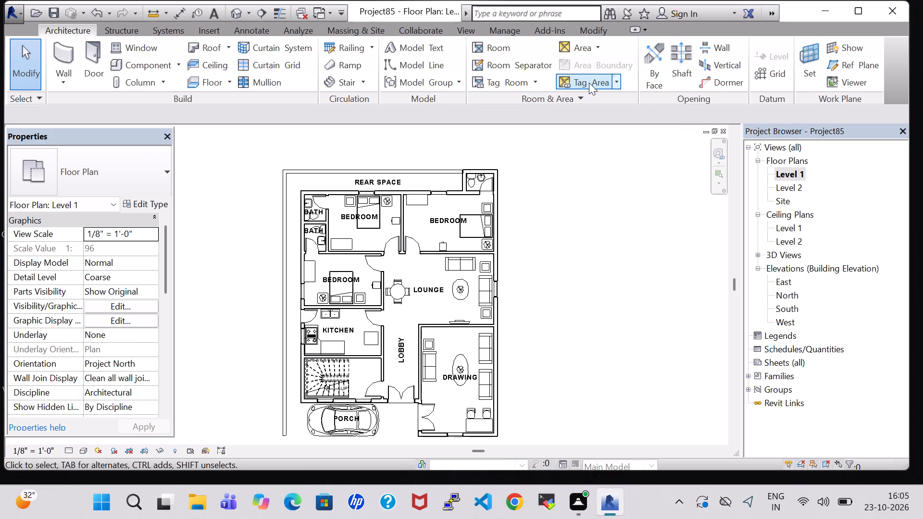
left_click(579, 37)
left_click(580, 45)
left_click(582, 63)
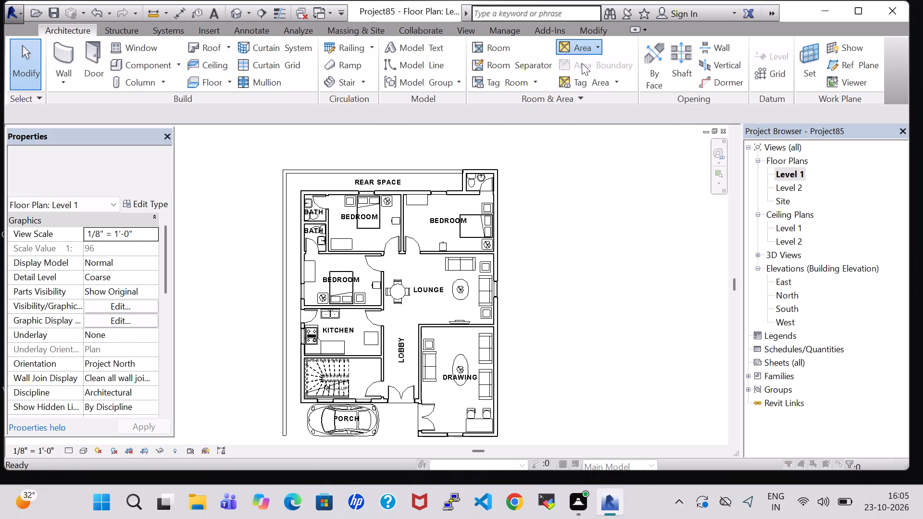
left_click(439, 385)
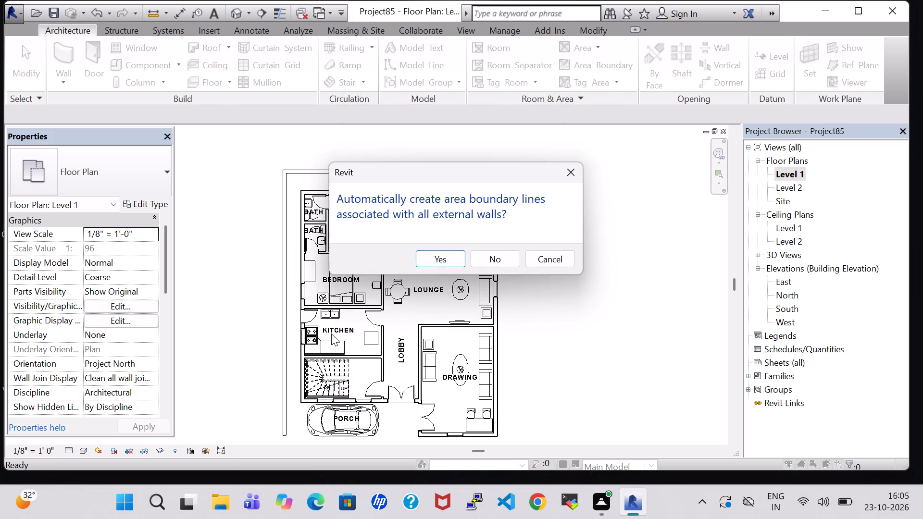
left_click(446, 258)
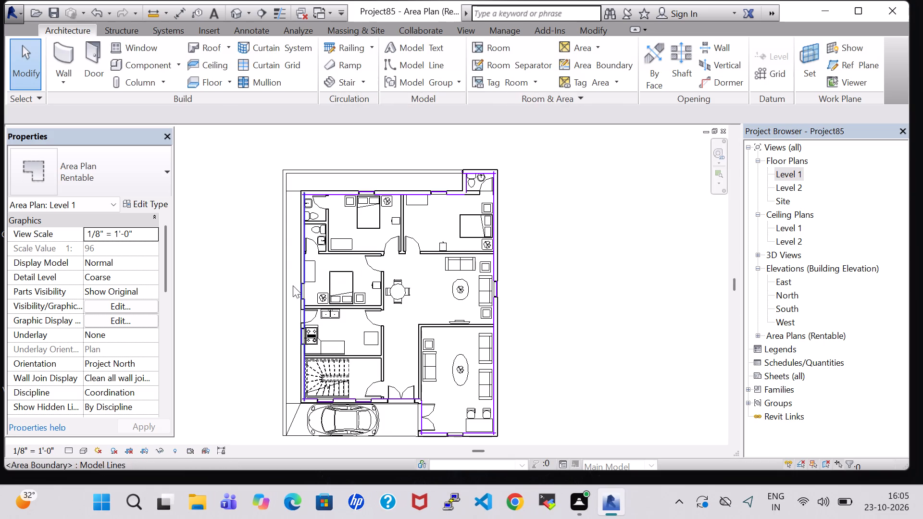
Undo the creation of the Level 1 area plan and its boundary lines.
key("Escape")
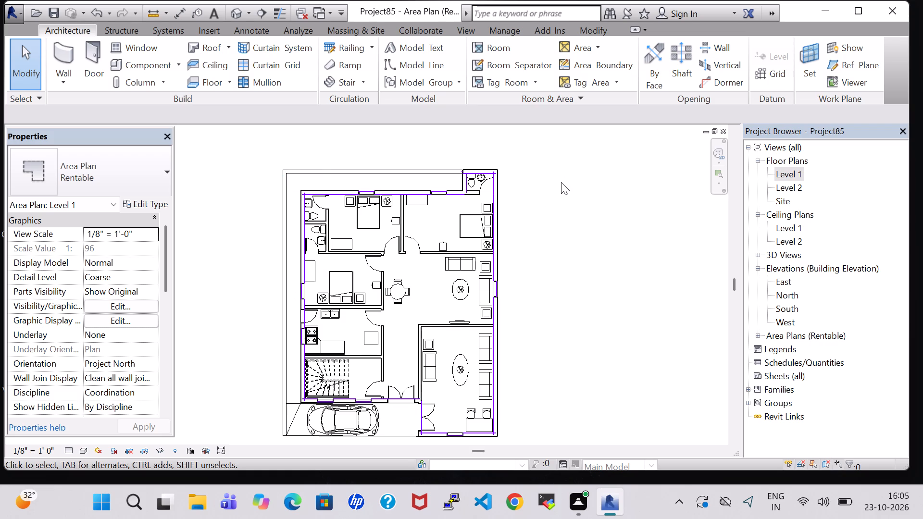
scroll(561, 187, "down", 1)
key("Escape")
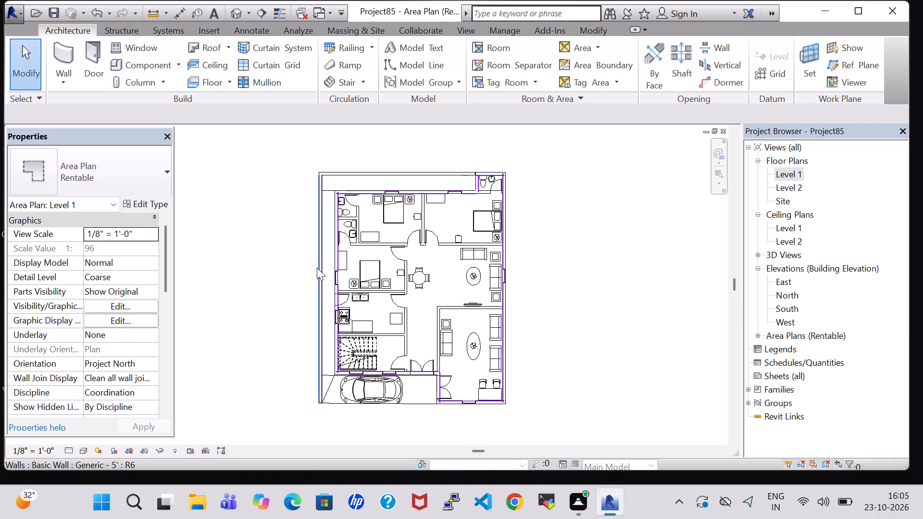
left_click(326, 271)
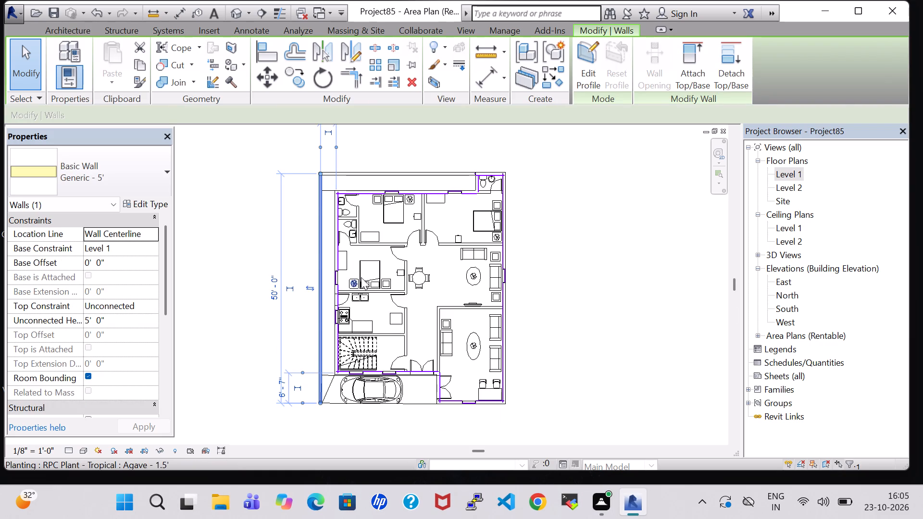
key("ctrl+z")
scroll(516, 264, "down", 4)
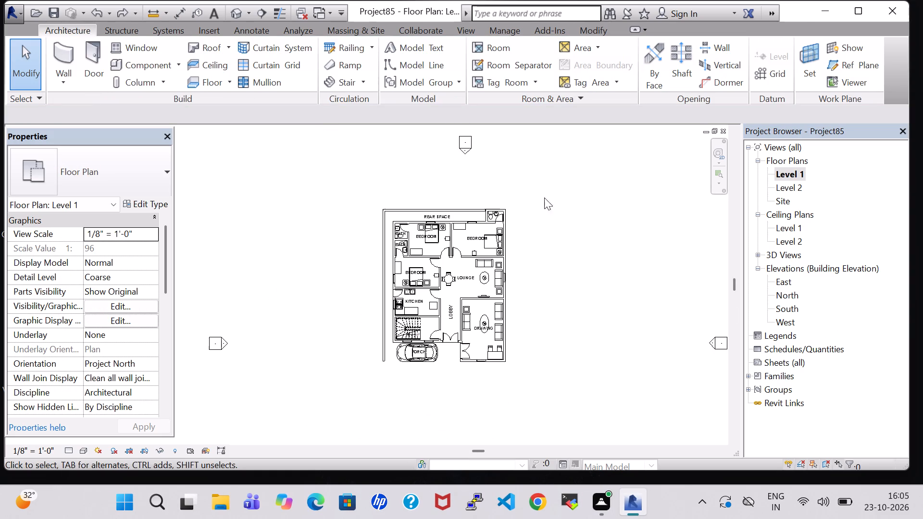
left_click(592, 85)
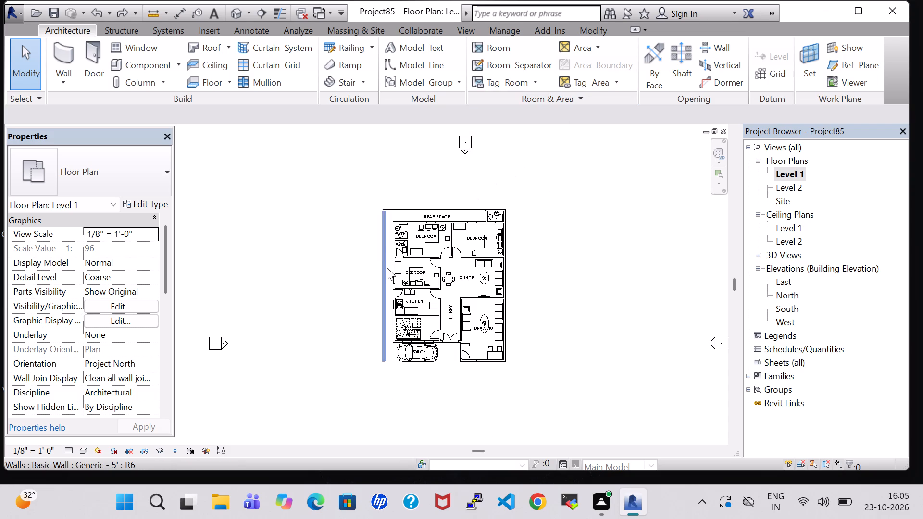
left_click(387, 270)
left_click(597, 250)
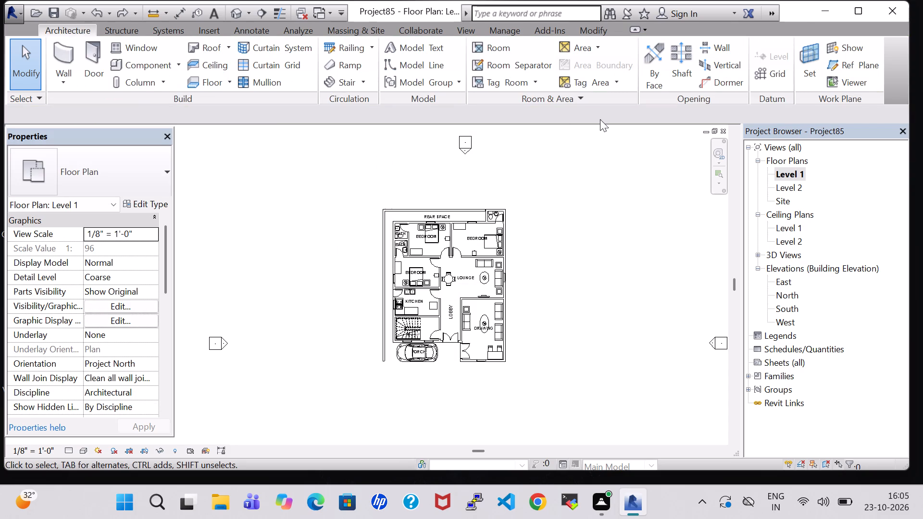
Place a tagged room in the open strip west of the middle bedroom and set its tag orientation to Vertical.
left_click(483, 44)
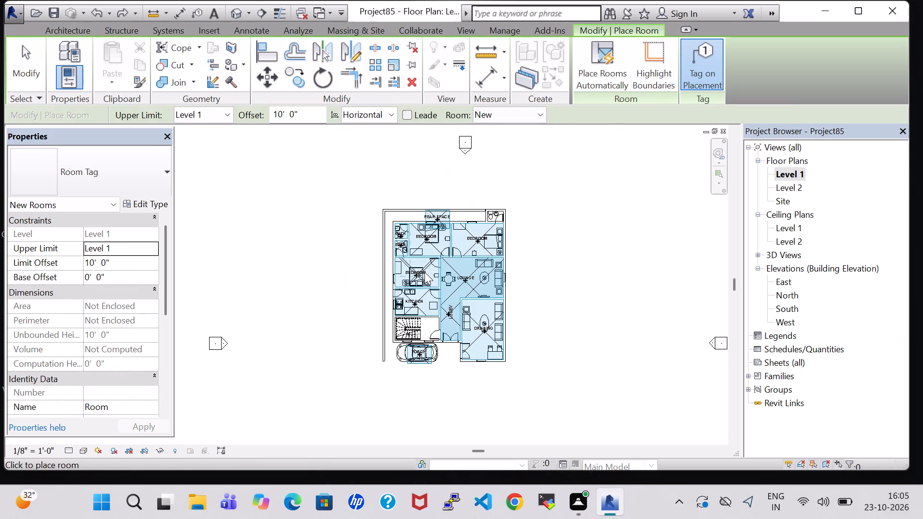
scroll(424, 272, "up", 7)
left_click(331, 271)
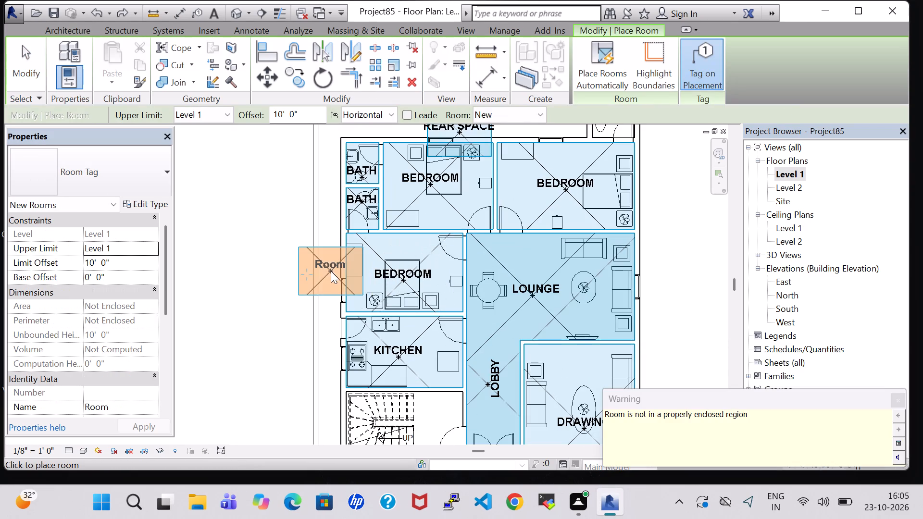
key("Escape")
key("Escape")
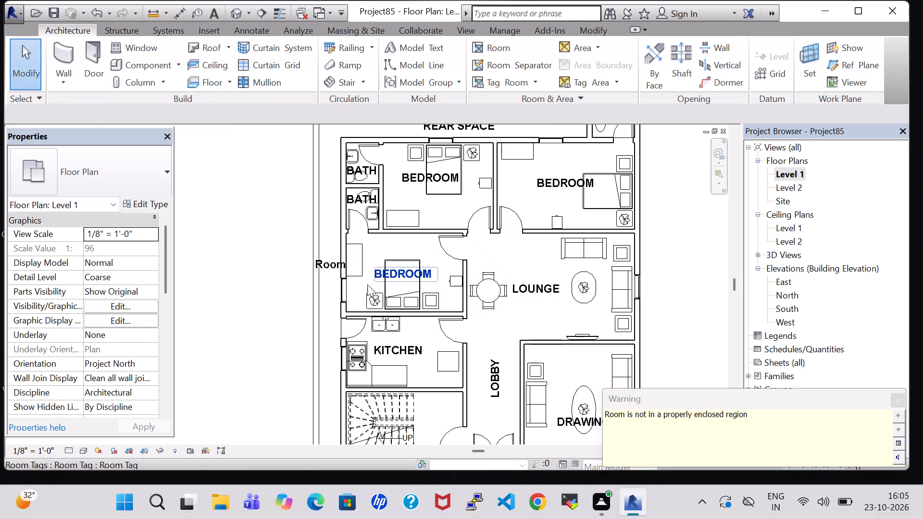
left_click(336, 270)
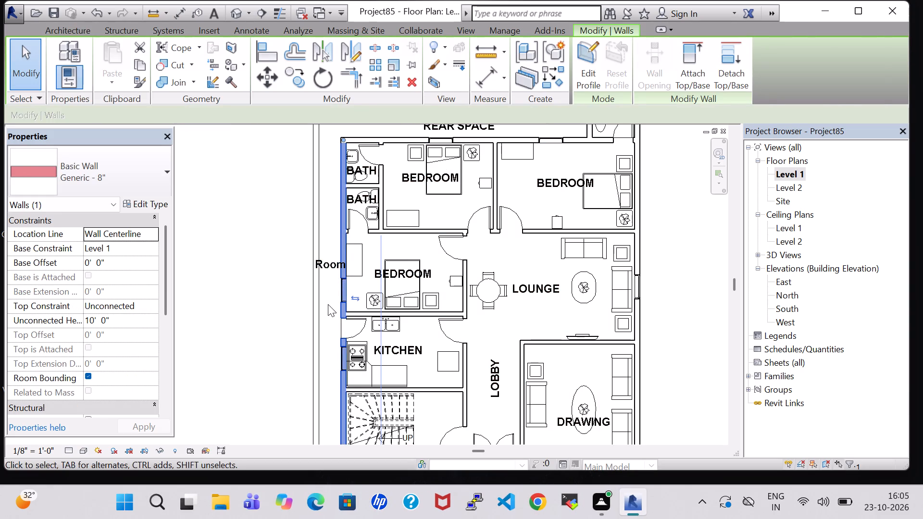
key("Escape")
left_click(326, 267)
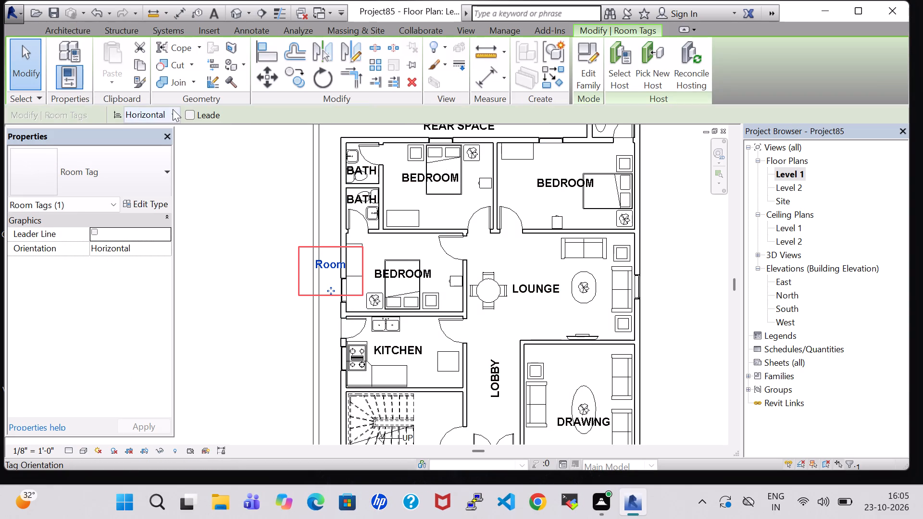
left_click(173, 109)
left_click(168, 136)
left_click(252, 303)
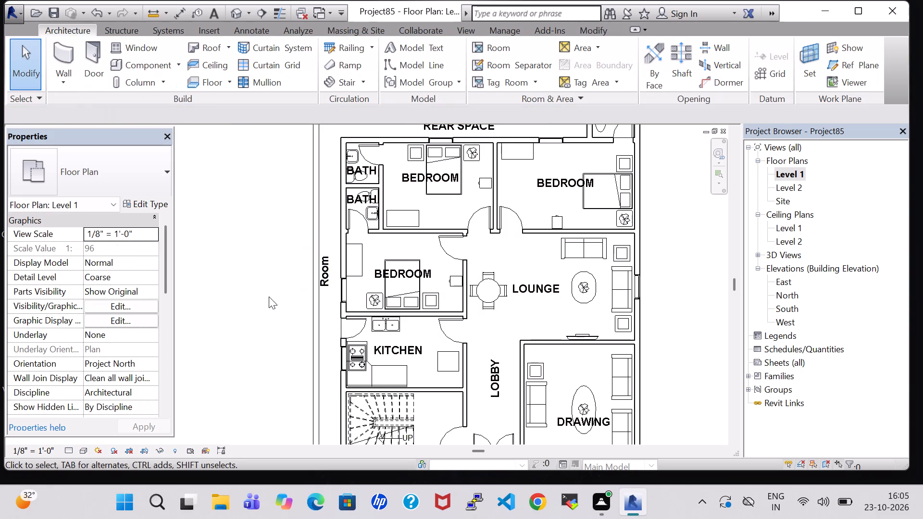
Name the new room in the west strip SIDE SPACE and nudge its tag slightly east to centre it in the strip.
double_click(328, 281)
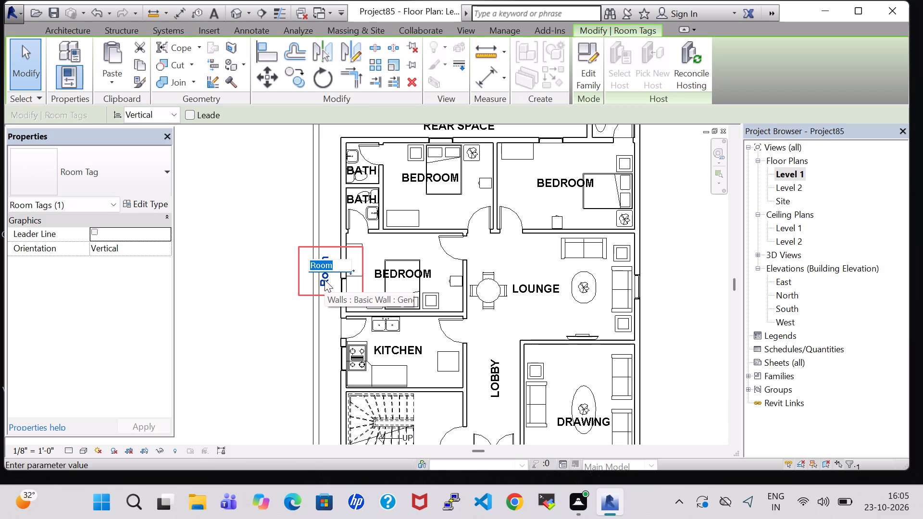
key("BackSpace")
type("SI")
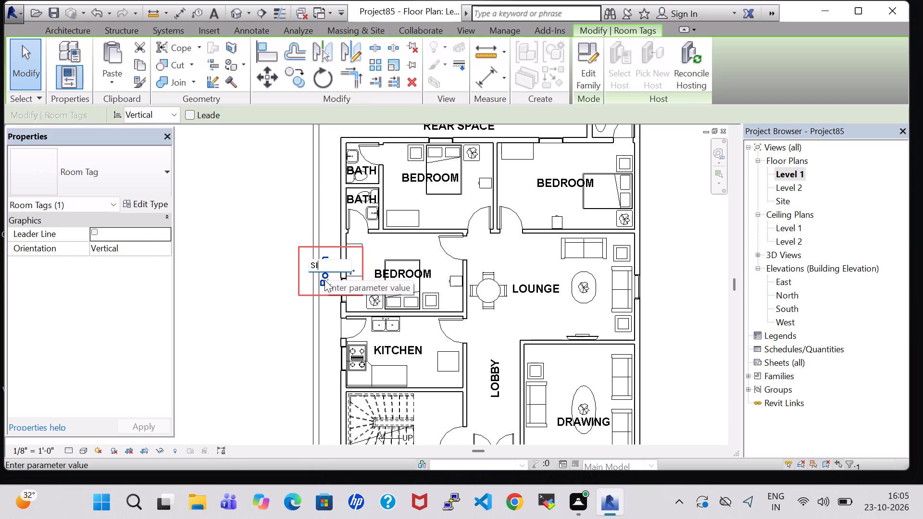
type("DE SPACE")
key("Return")
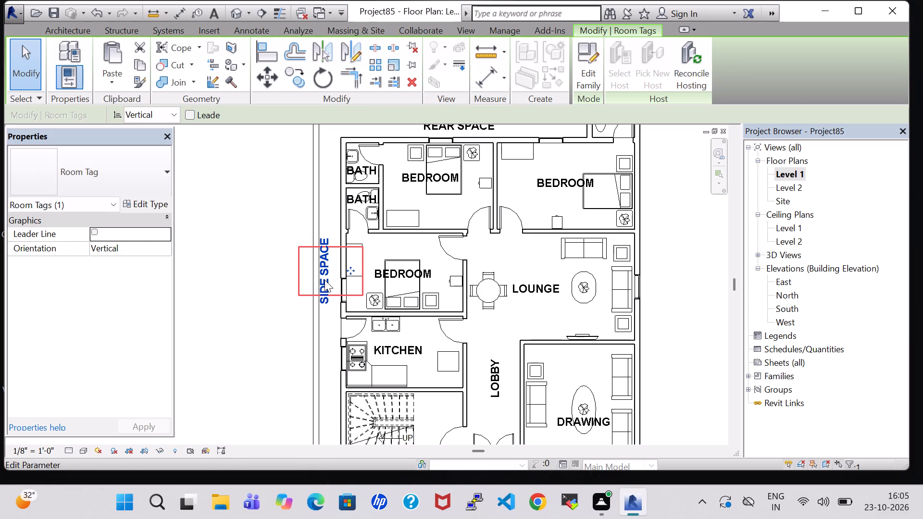
key("Right")
key("Right")
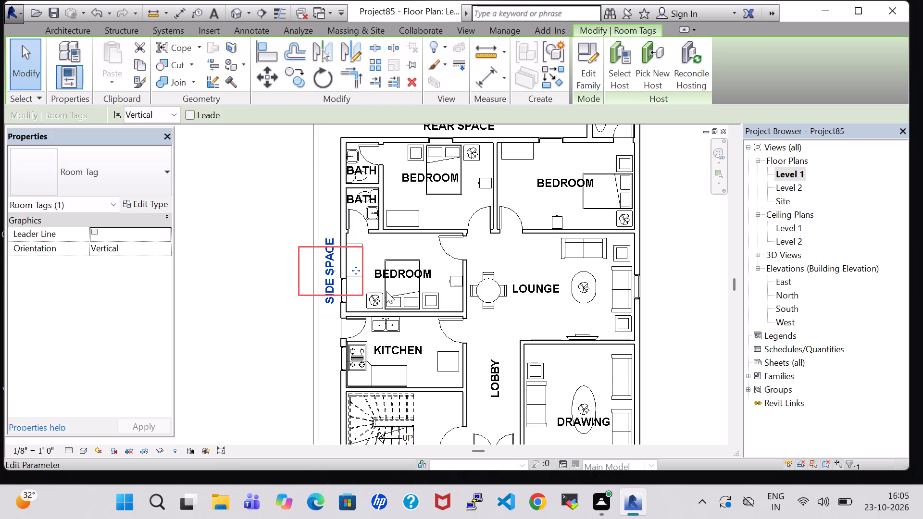
left_click(696, 264)
Nudge the SIDE SPACE tag beside the middle bedroom north along the strip.
scroll(696, 264, "down", 3)
middle_click_drag(696, 264, 683, 252)
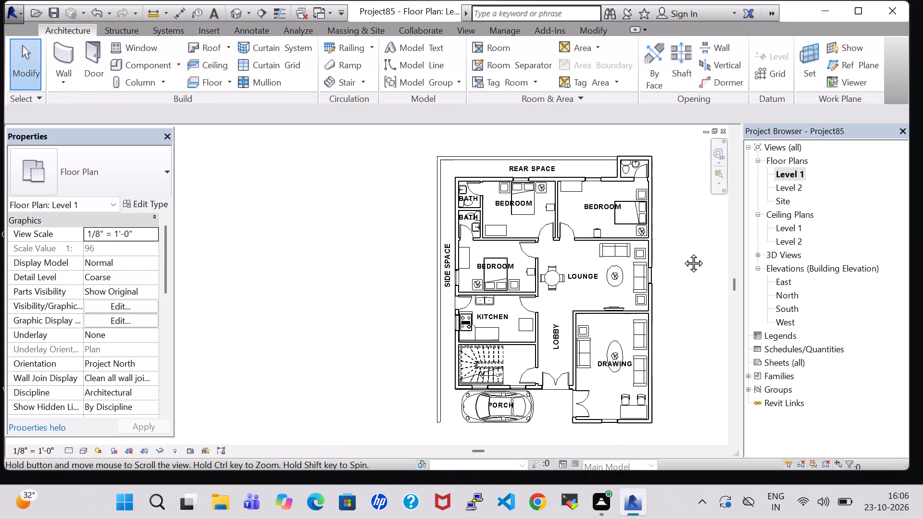
middle_click_drag(683, 252, 668, 212)
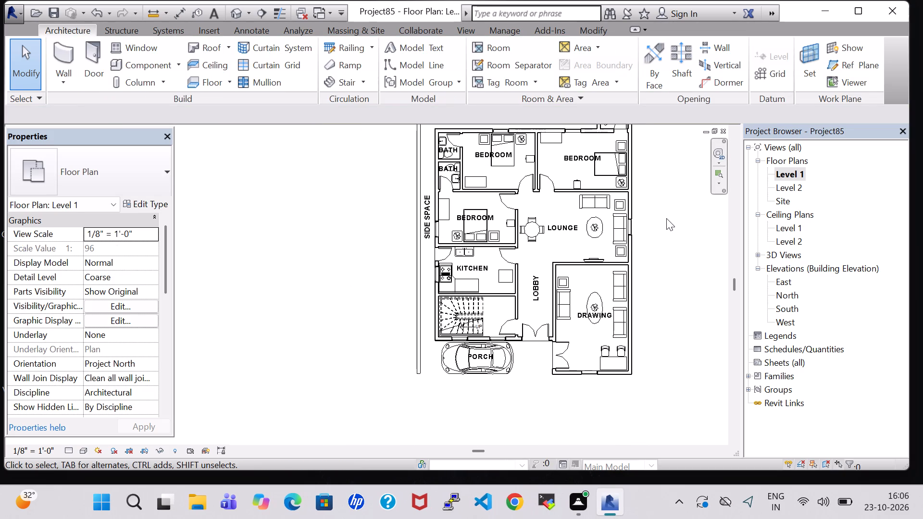
key("Up")
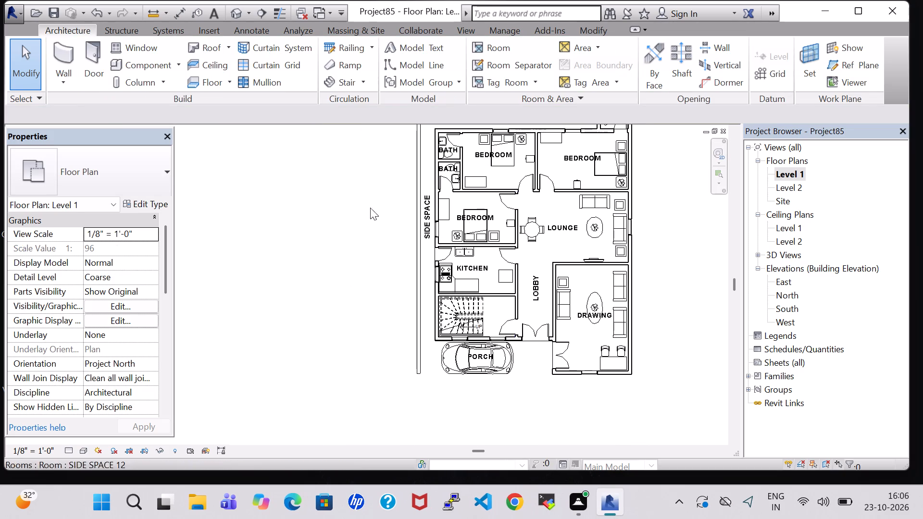
left_click(428, 215)
key("Up")
key("Up")
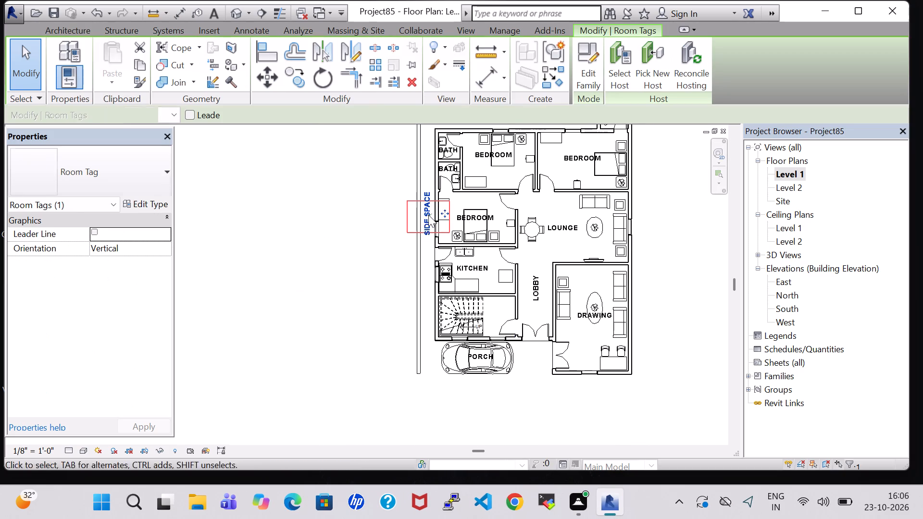
key("Up")
key("Up")
key("Up")
key("Up")
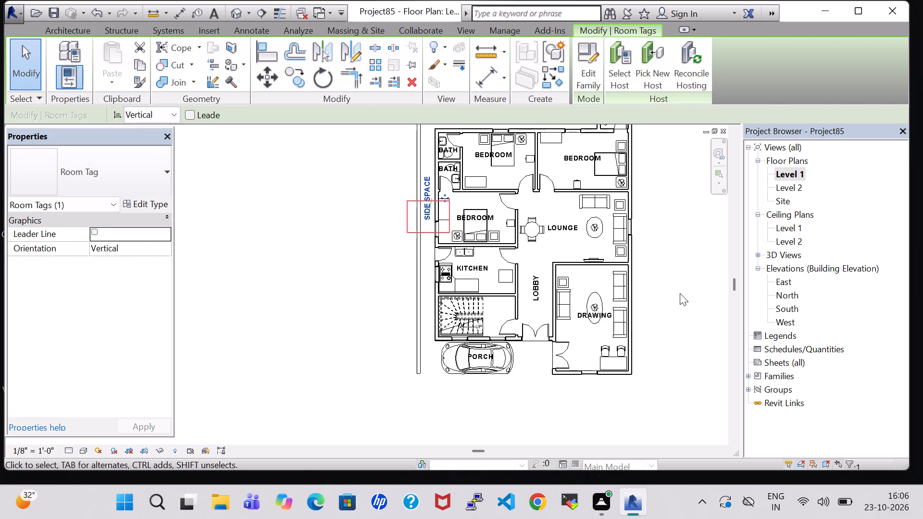
left_click(683, 296)
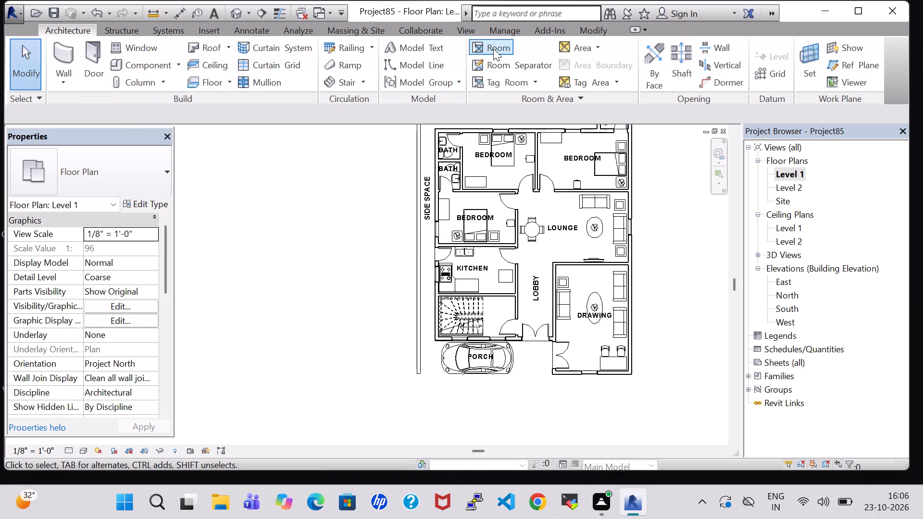
Place a second tagged room in the open west strip beside the staircase.
left_click(493, 49)
scroll(425, 327, "up", 3)
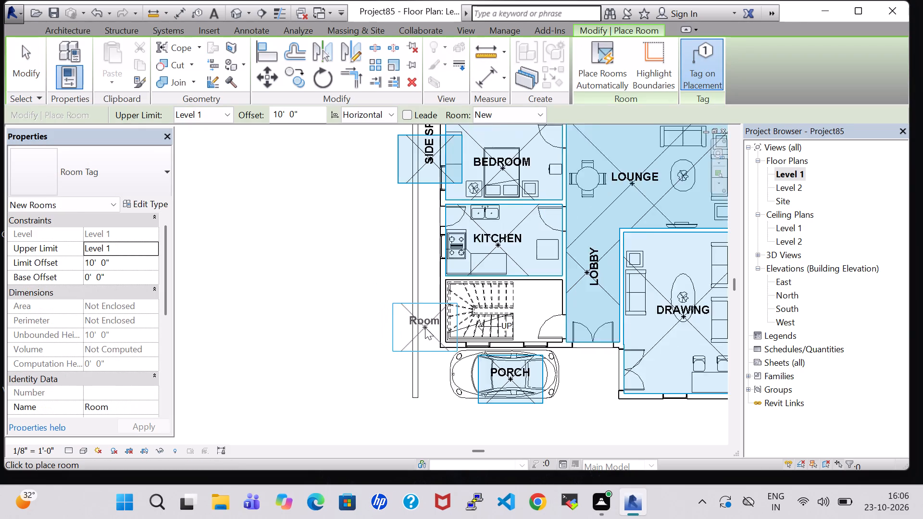
scroll(425, 327, "up", 2)
left_click(429, 286)
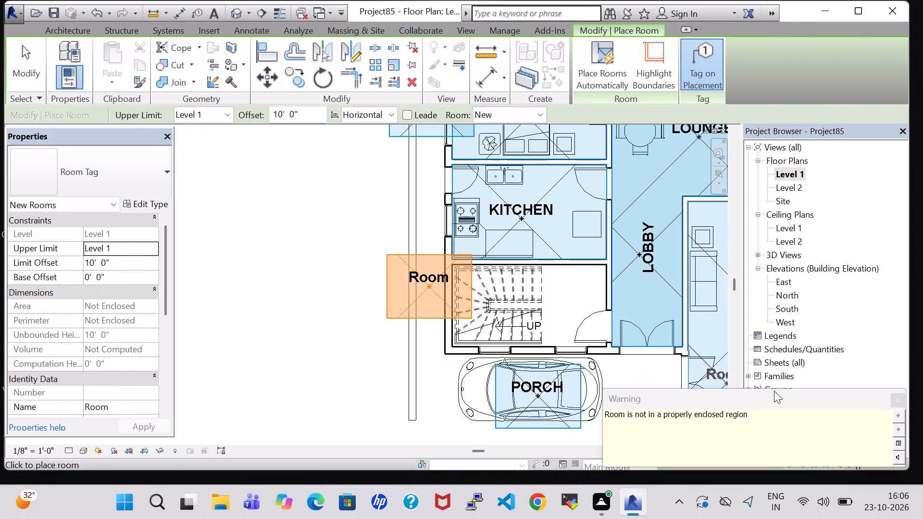
key("Escape")
key("Escape")
left_click(421, 277)
left_click(428, 294)
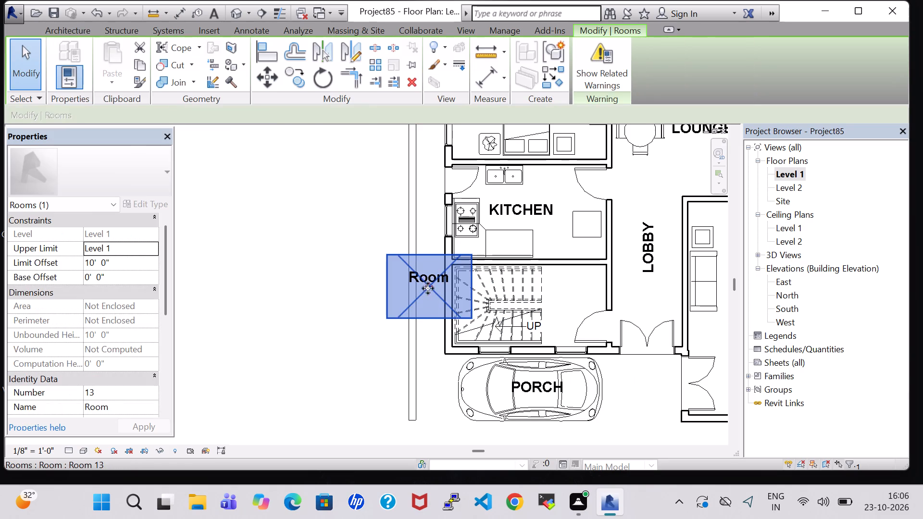
left_click(430, 346)
Name the room beside the staircase SIDE SPACE and set its tag orientation to Vertical.
double_click(430, 278)
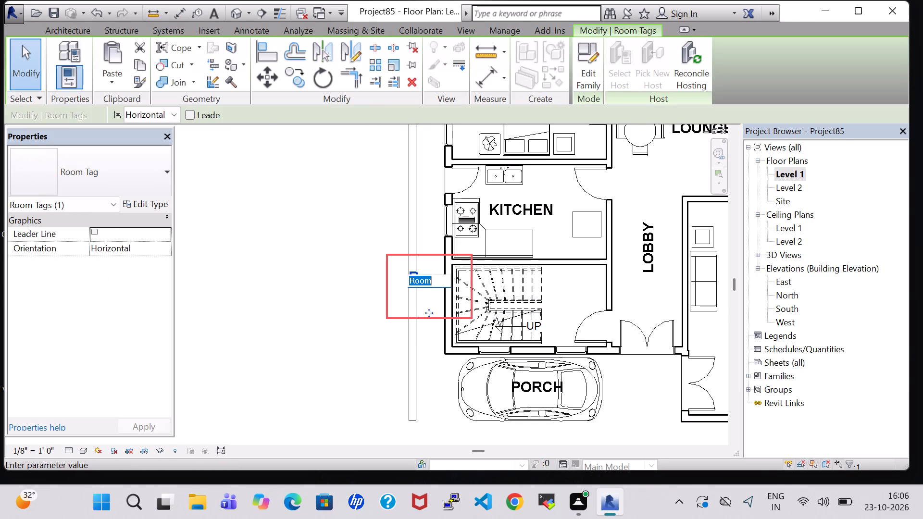
key("BackSpace")
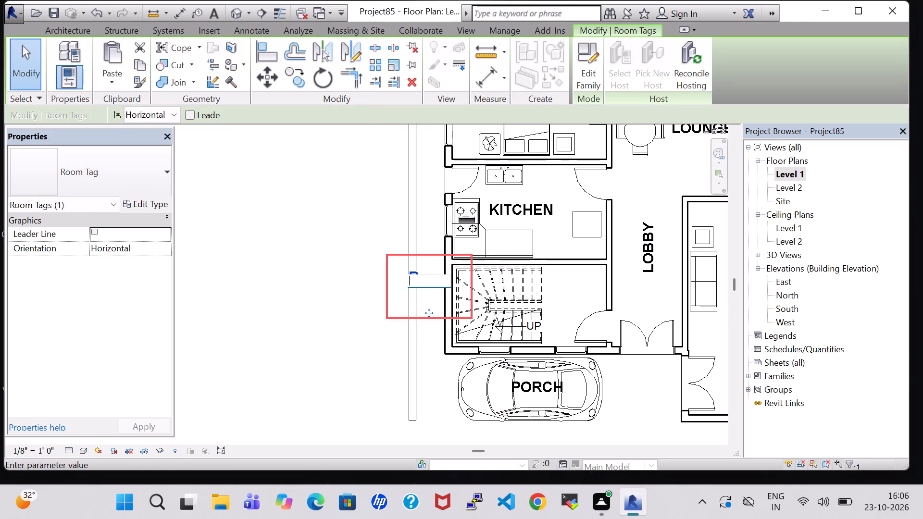
type("SIDE")
key("space")
type("SPACE")
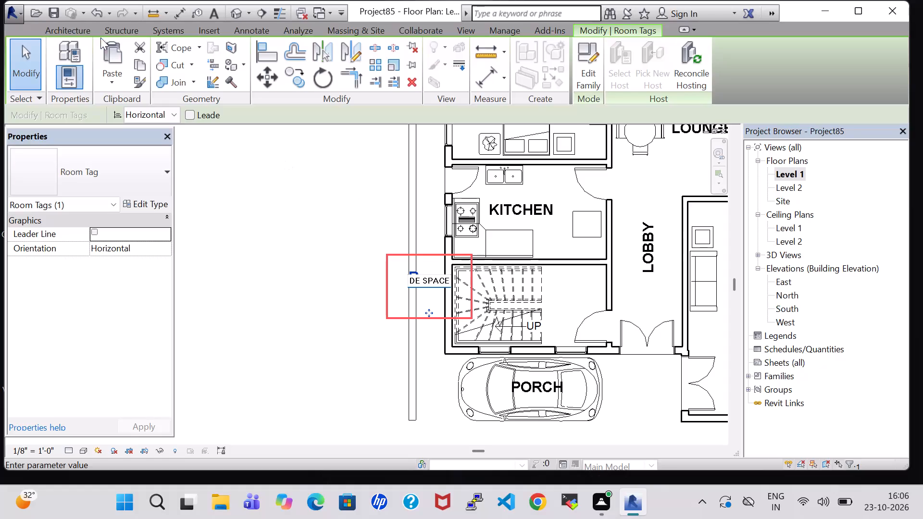
left_click(158, 114)
left_click(160, 136)
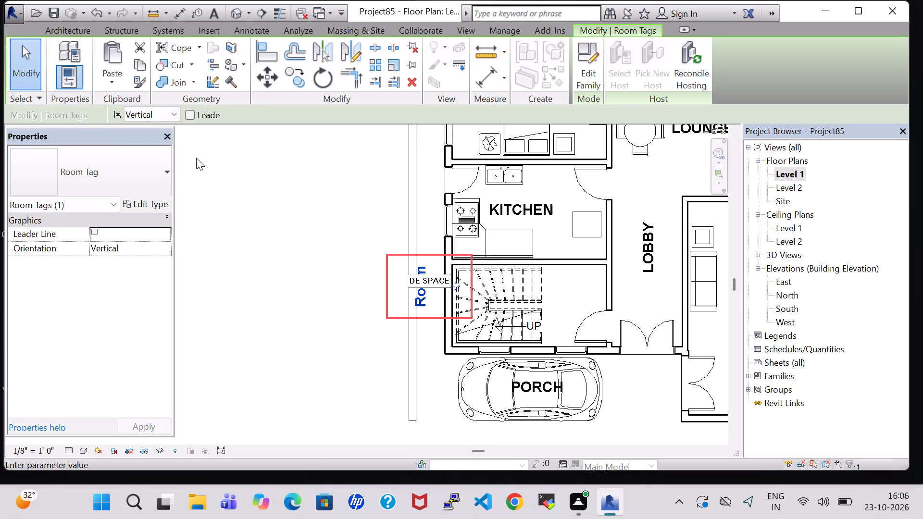
left_click(307, 296)
Nudge the SIDE SPACE tag beside the staircase slightly east to centre it in the strip.
key("Right")
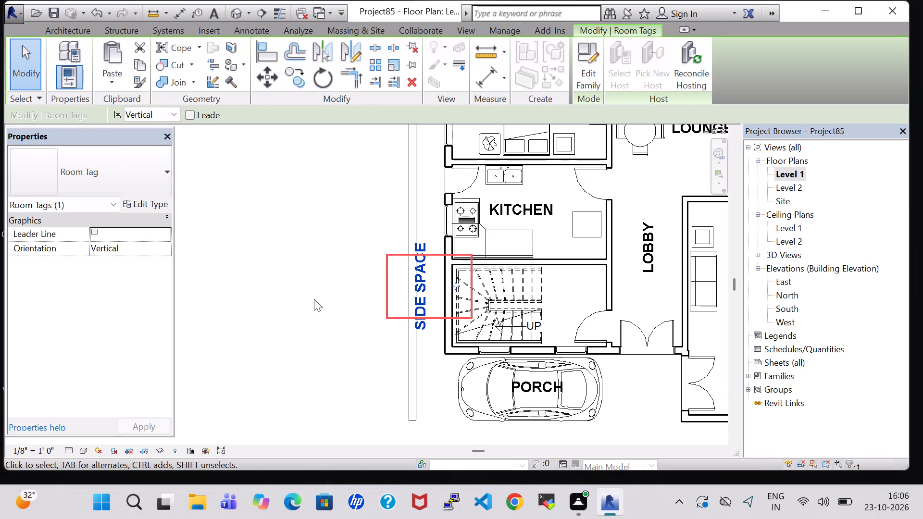
key("Right")
key("Right")
key("Return")
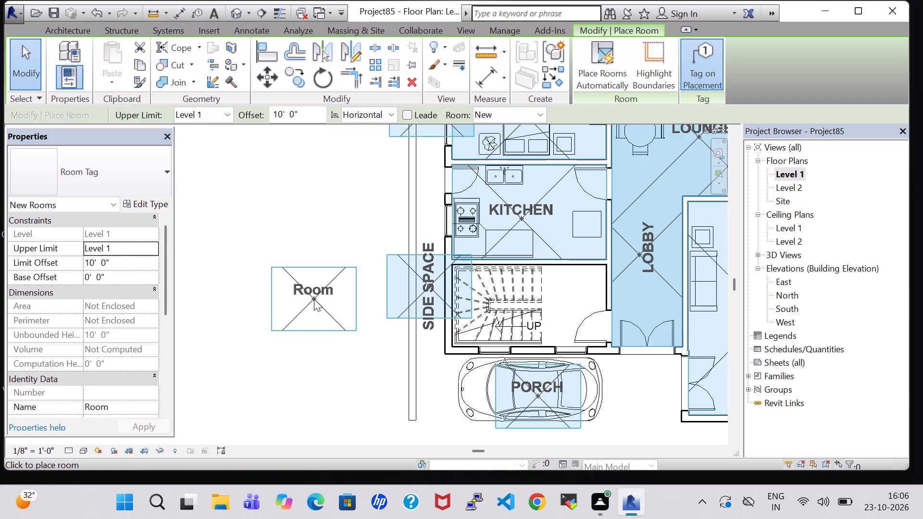
key("Escape")
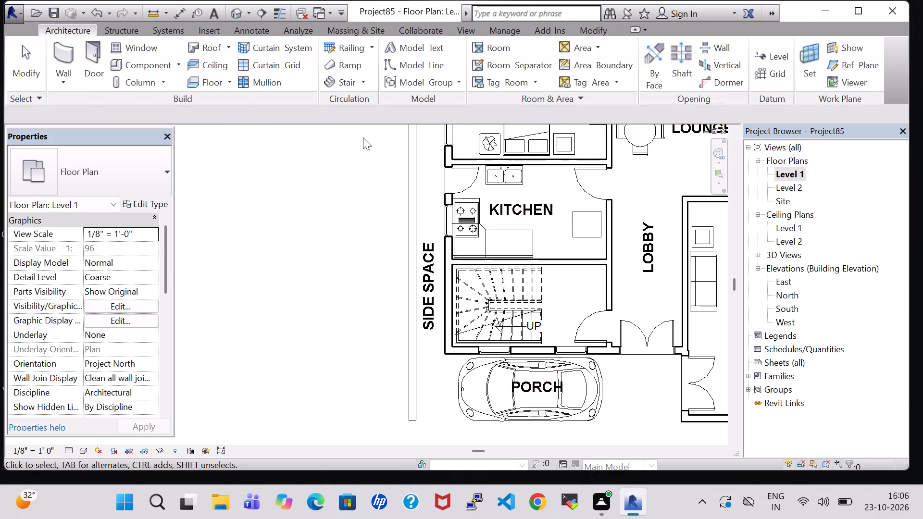
Nudge the northern SIDE SPACE tag further north, to beside the lower bath and the middle bedroom.
scroll(375, 214, "down", 4)
middle_click_drag(375, 214, 357, 309)
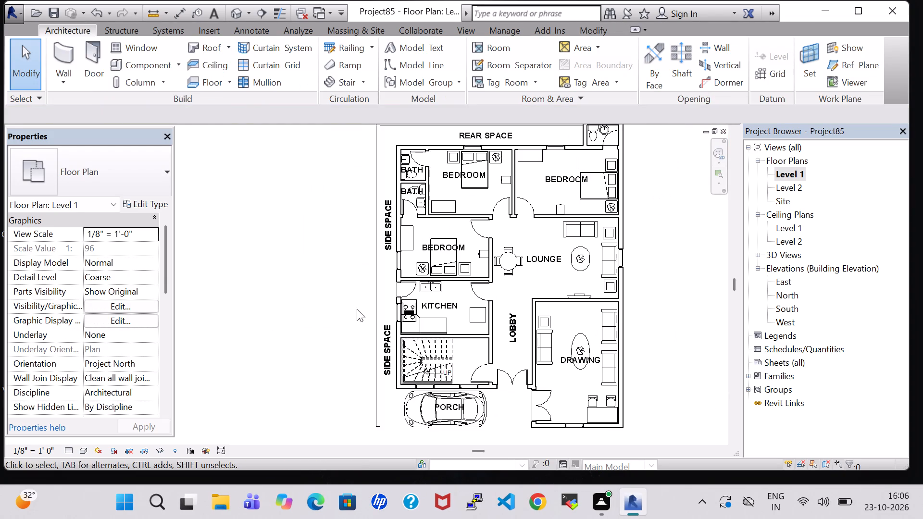
left_click(392, 234)
left_click(316, 239)
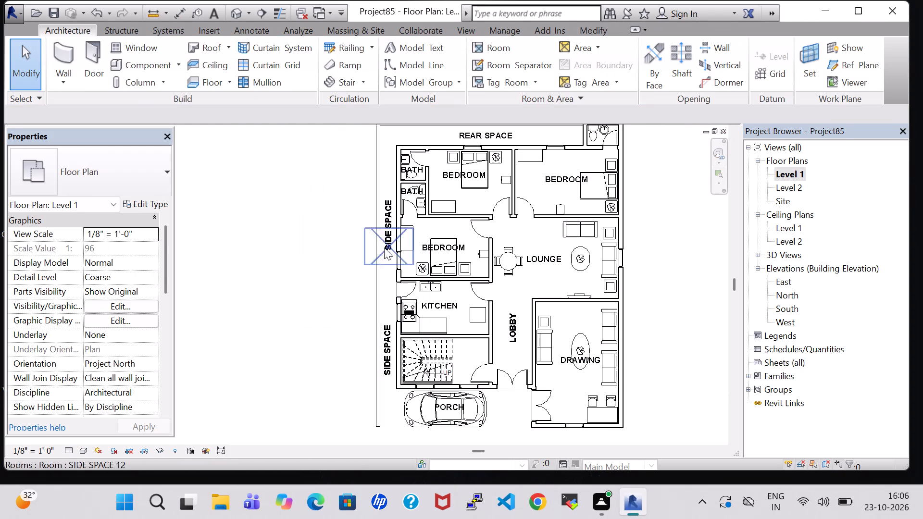
left_click(387, 241)
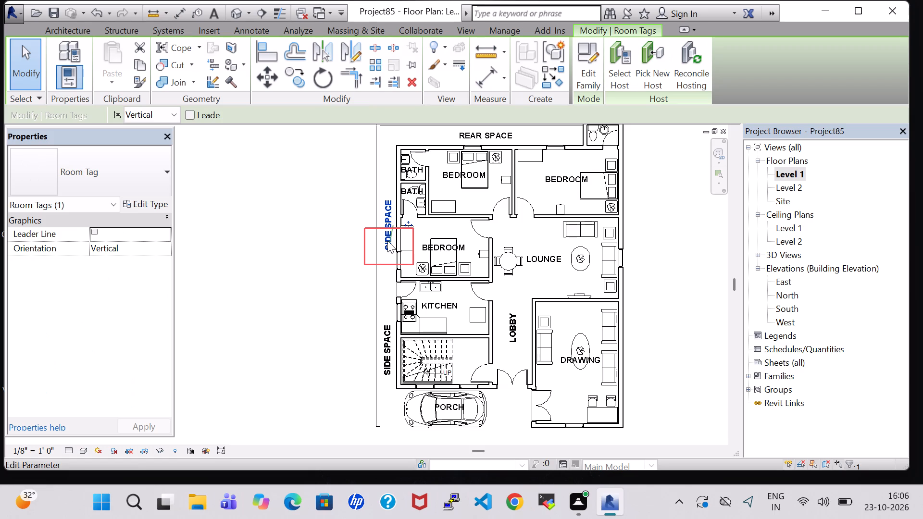
key("Up")
key("Up")
key("Up")
key("Up")
key("Up")
key("Up")
key("Up")
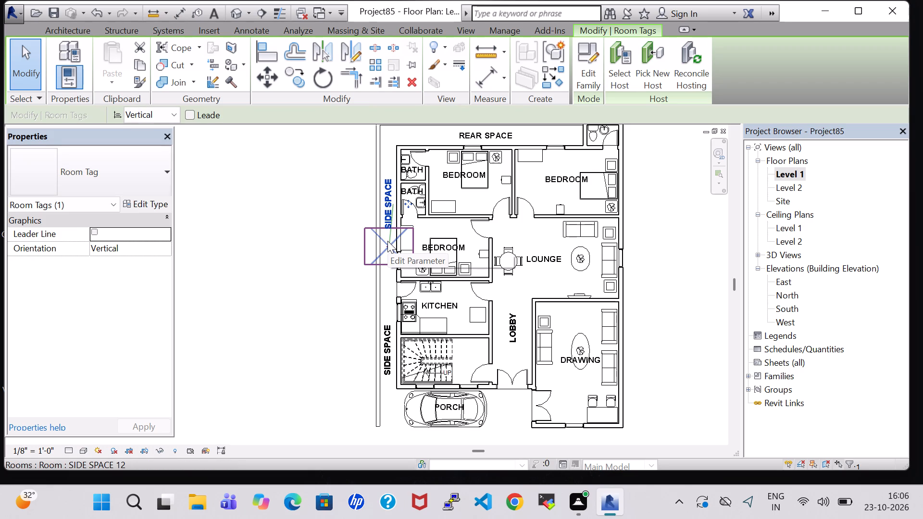
left_click(320, 292)
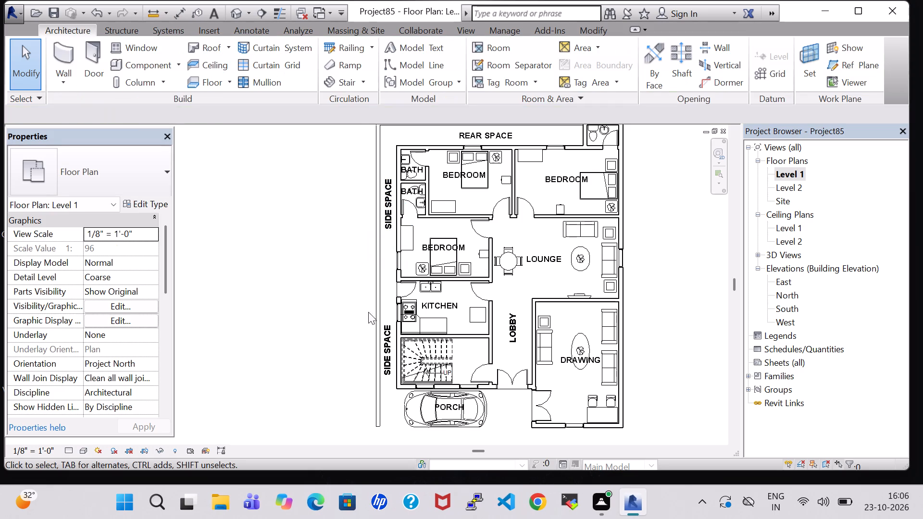
Nudge the SIDE SPACE tag beside the staircase slightly north, towards the kitchen.
left_click(387, 341)
key("Up")
key("Up")
key("Up")
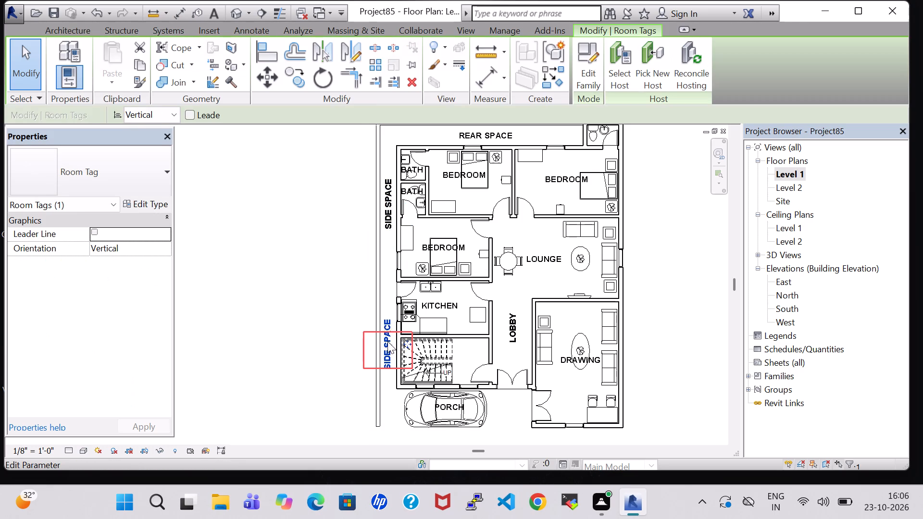
key("Up")
left_click(268, 266)
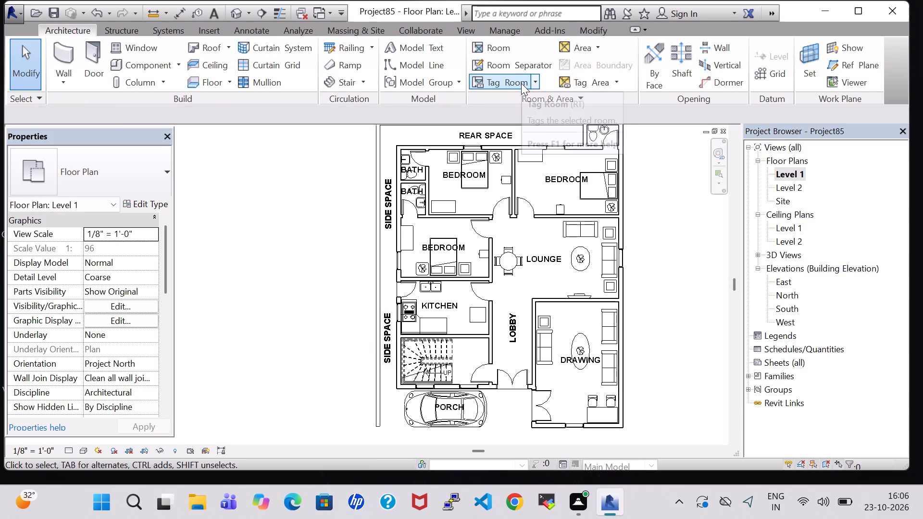
Start a Generic - 12" footprint roof on Level 2 and sketch its north edge along the outer walls, stepping 4'-0" out around the rear toilet.
left_click(212, 51)
left_click(426, 272)
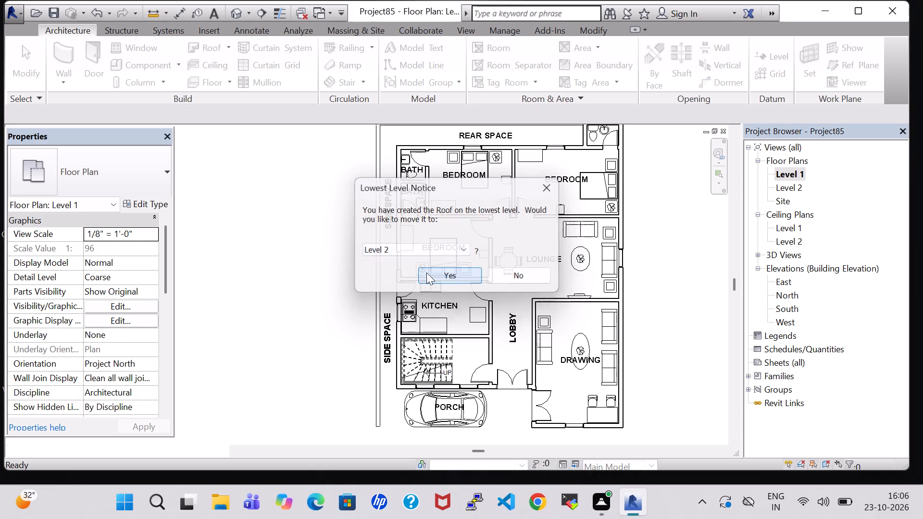
left_click(693, 52)
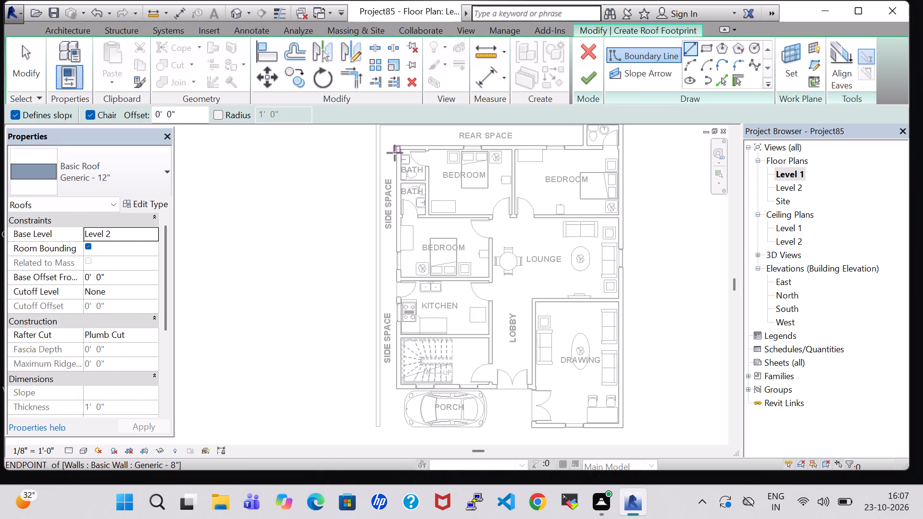
scroll(395, 155, "up", 2)
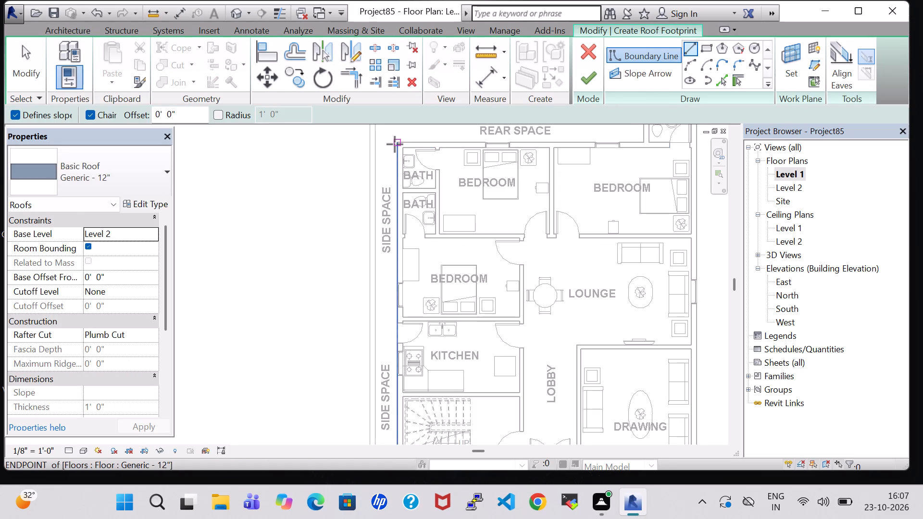
left_click(398, 144)
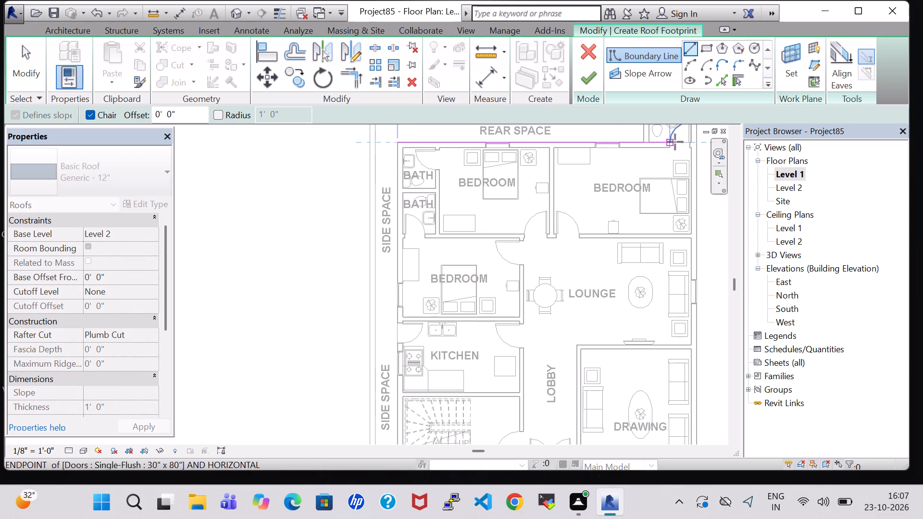
left_click(644, 143)
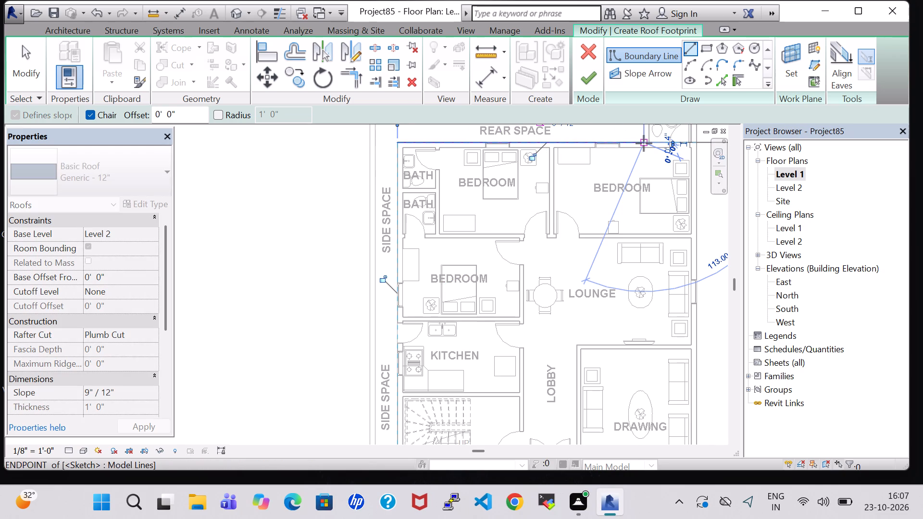
middle_click_drag(644, 143, 646, 222)
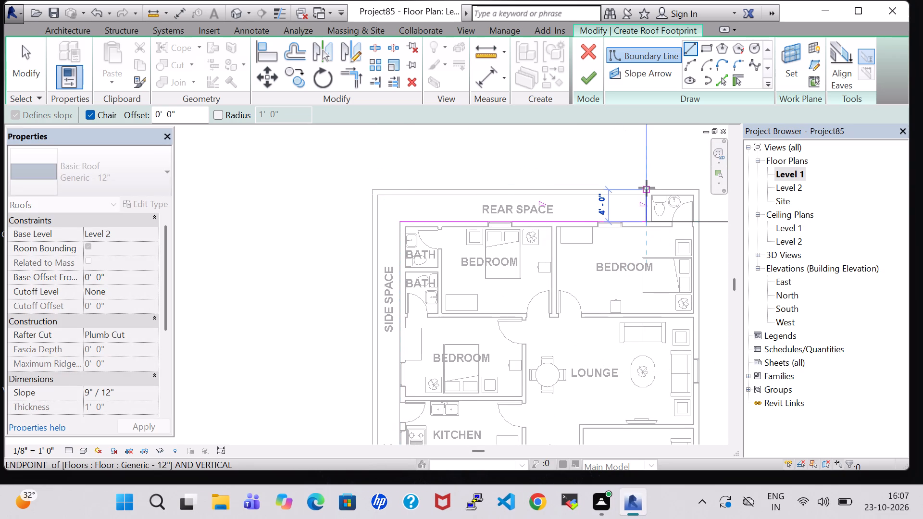
left_click(647, 188)
left_click(701, 190)
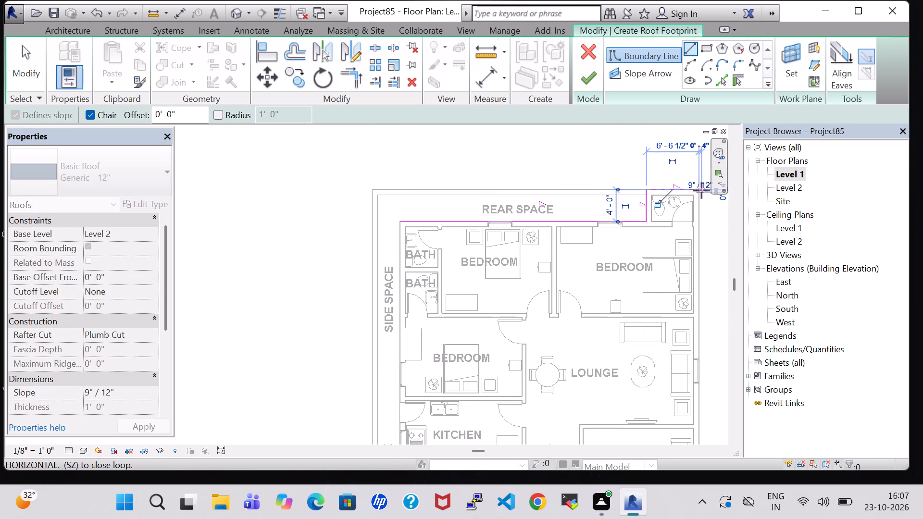
Sketch the roof boundary along the east, south and west outer walls, stepping around the porch, and close it at the northwest corner.
middle_click_drag(703, 415, 652, 161)
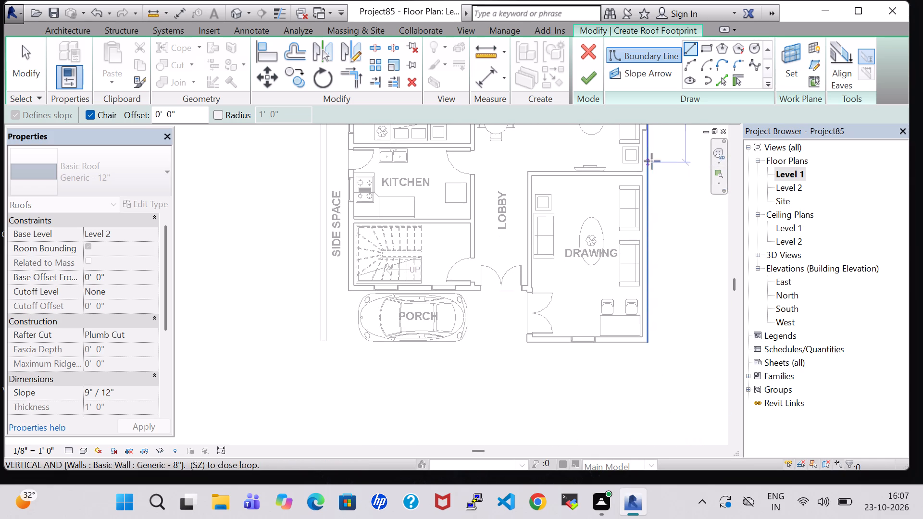
left_click(649, 339)
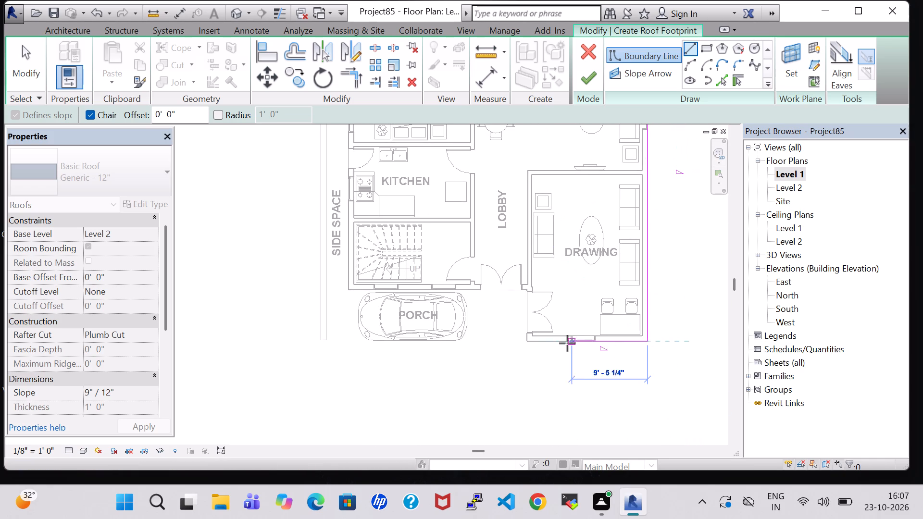
left_click(527, 340)
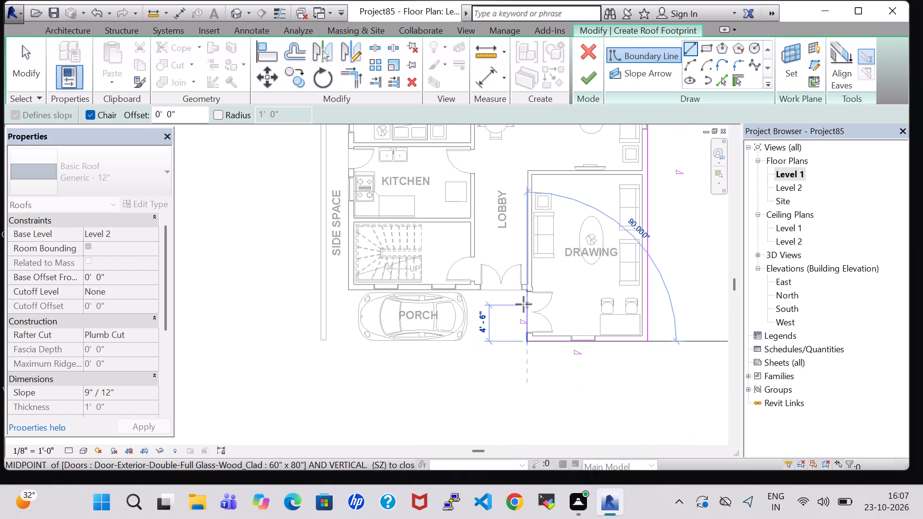
left_click(527, 292)
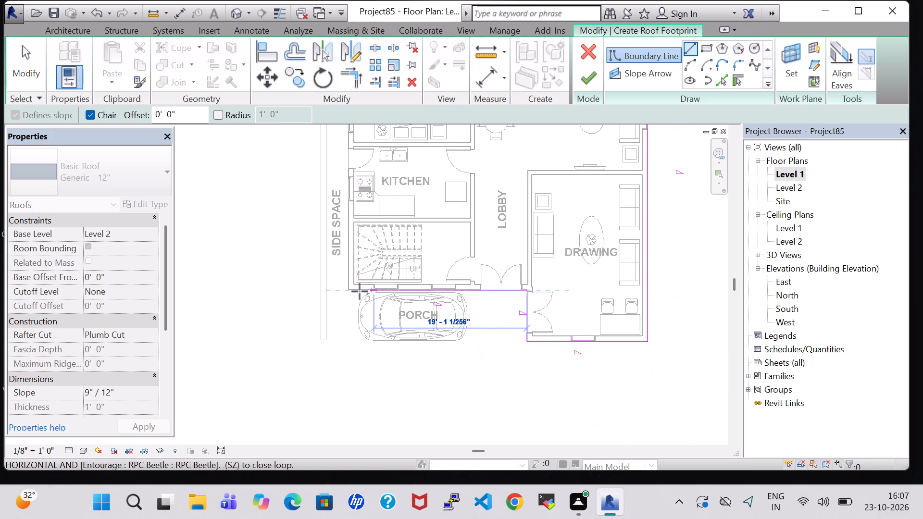
left_click(349, 288)
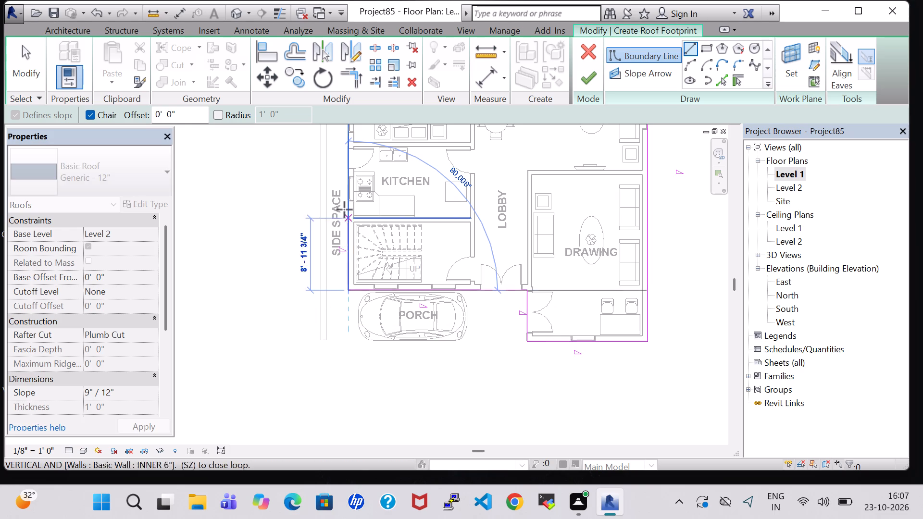
scroll(344, 206, "up", 1)
middle_click_drag(346, 210, 353, 377)
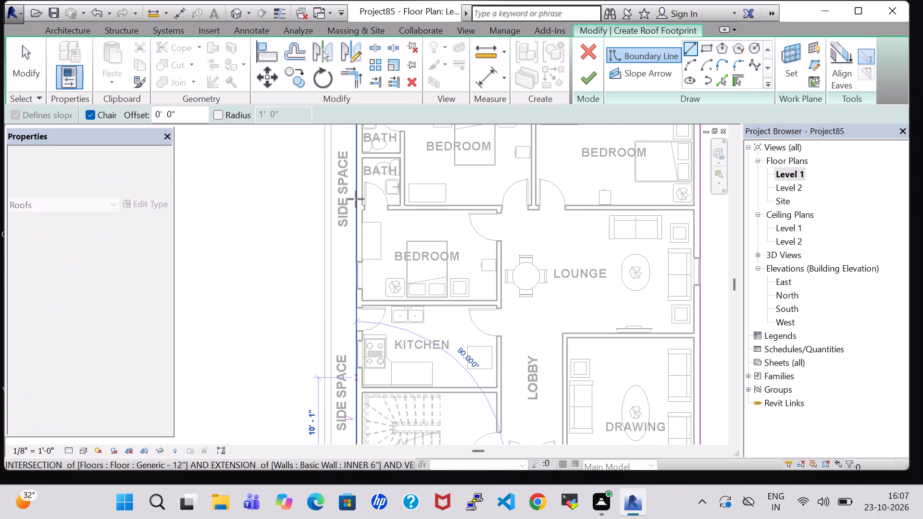
middle_click_drag(356, 198, 364, 421)
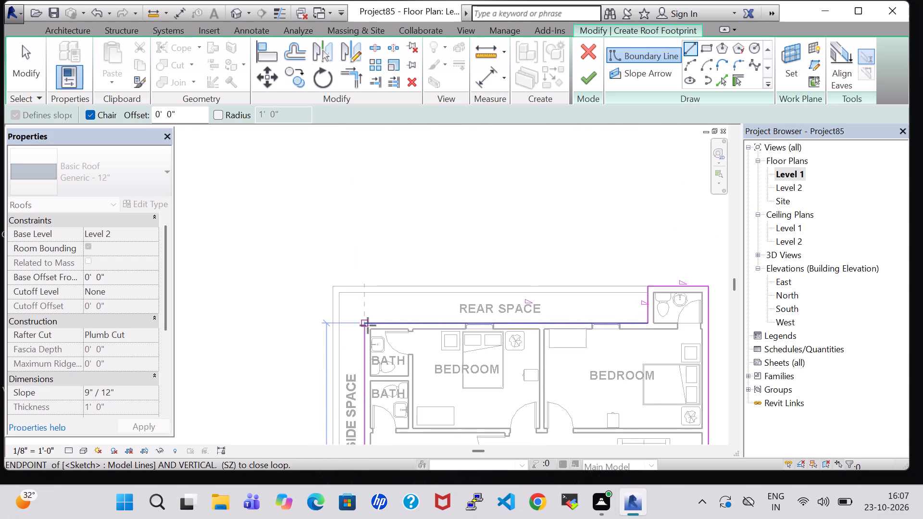
left_click(364, 325)
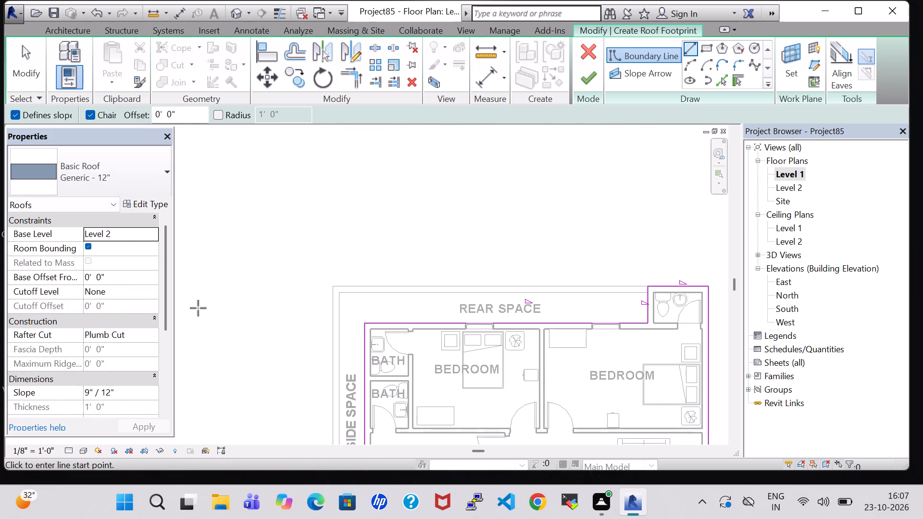
Finish the roof footprint and attach the highlighted walls to the roof.
left_click(585, 81)
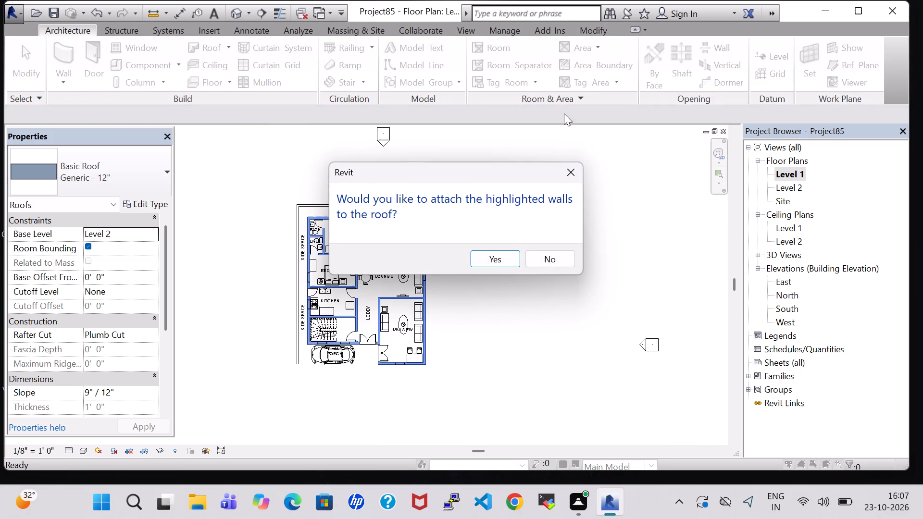
left_click(511, 256)
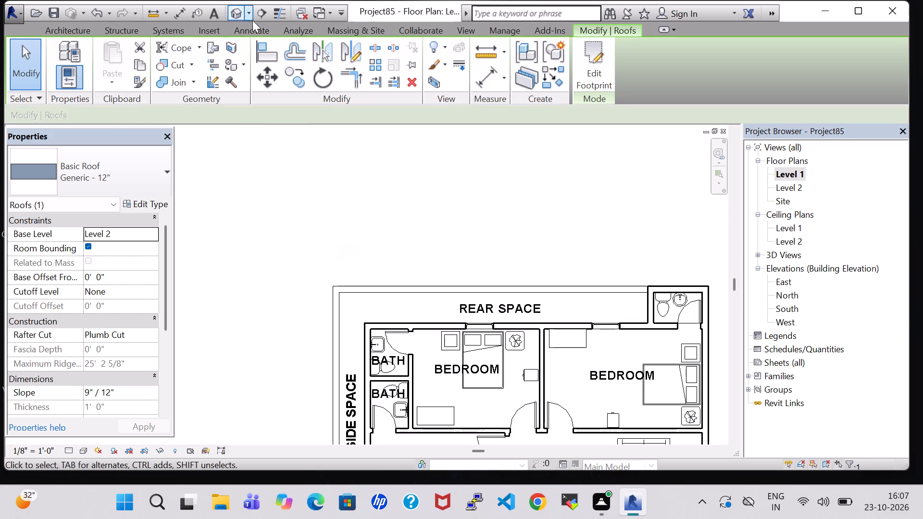
Open the roof's footprint for editing in the 3D view, seen from above.
left_click(243, 16)
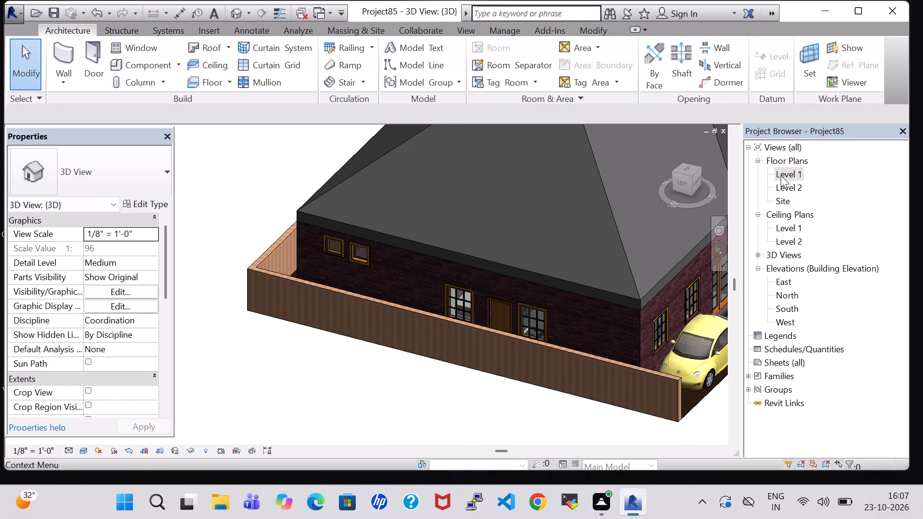
double_click(603, 192)
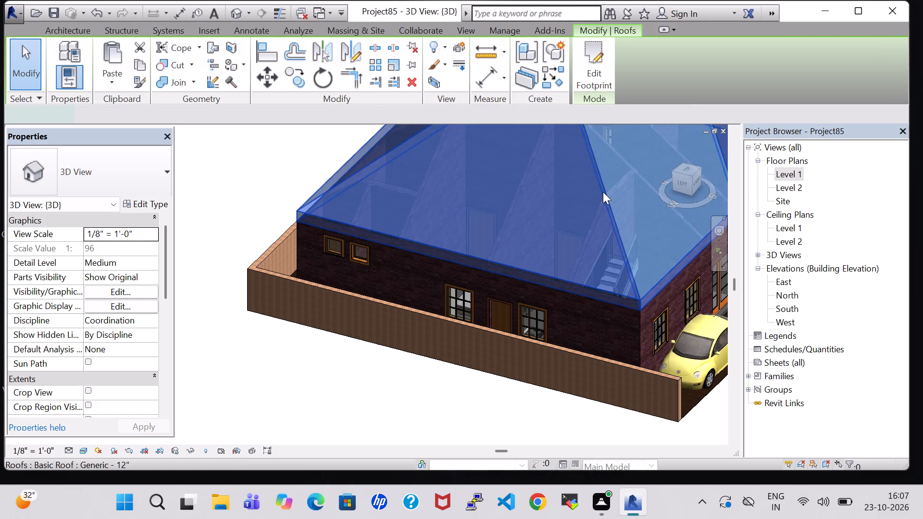
middle_click_drag(599, 204, 596, 326, "shift")
scroll(599, 230, "up", 1, "shift")
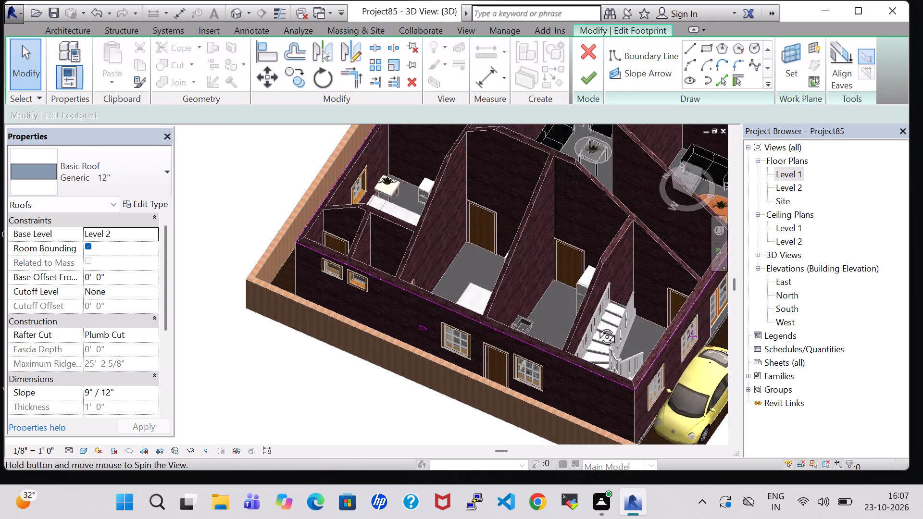
middle_click_drag(596, 326, 595, 333, "shift")
middle_click_drag(576, 253, 578, 300, "shift")
middle_click(578, 300, "shift")
scroll(564, 266, "down", 6)
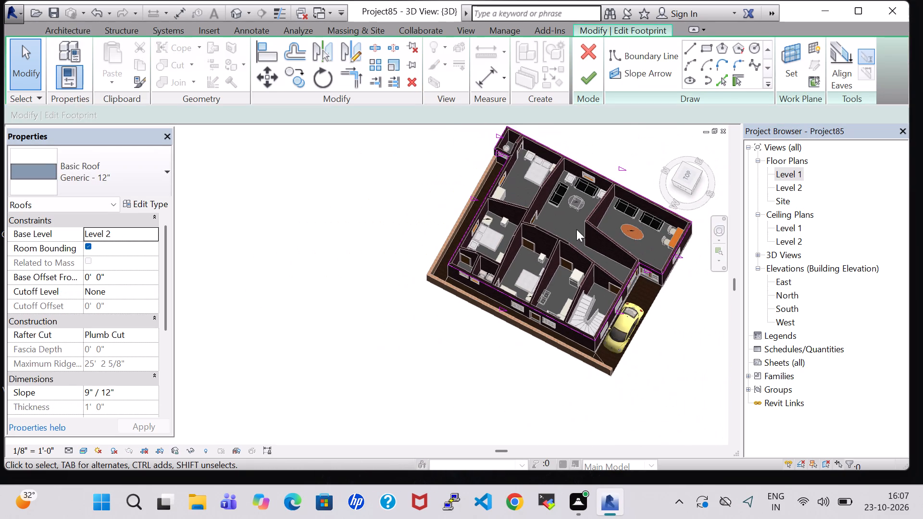
middle_click_drag(576, 229, 619, 240, "shift")
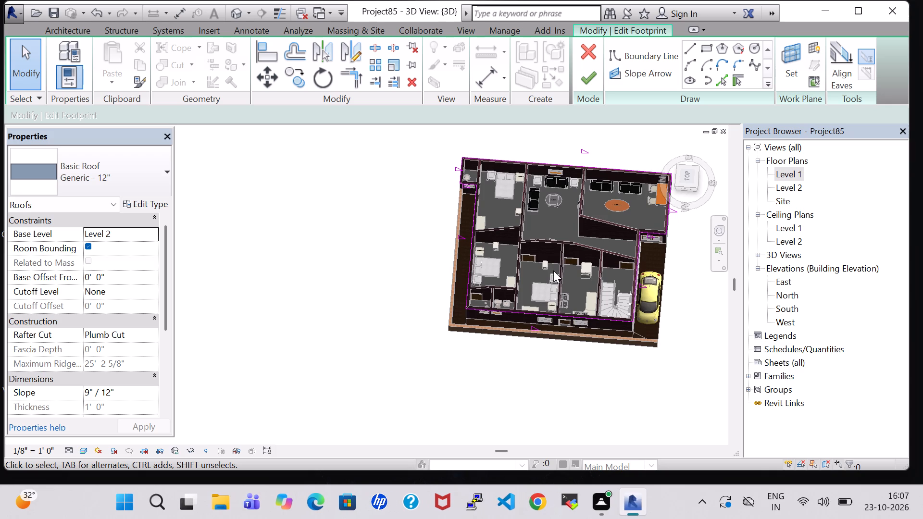
Turn off Defines Roof Slope for all eight roof boundary lines and finish the footprint edit.
left_click(476, 208, "ctrl")
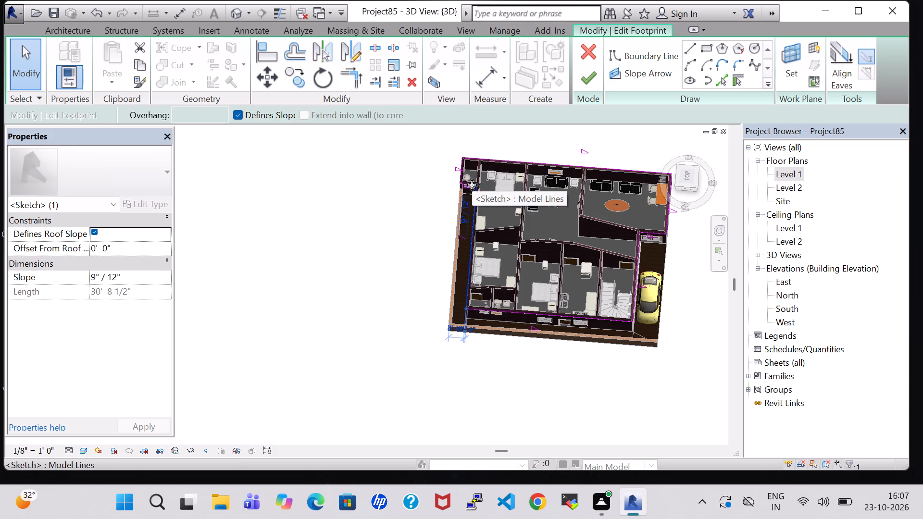
scroll(473, 185, "up", 2, "ctrl")
scroll(473, 185, "up", 9)
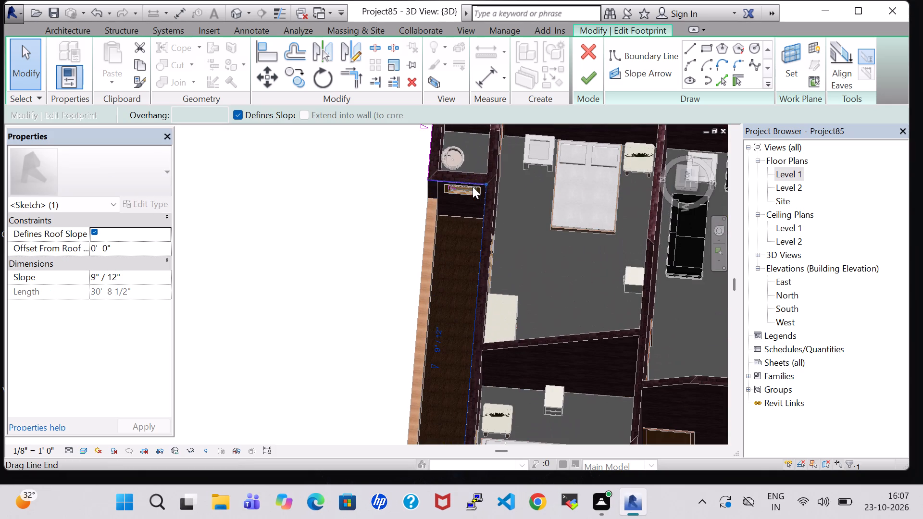
left_click(467, 185, "ctrl")
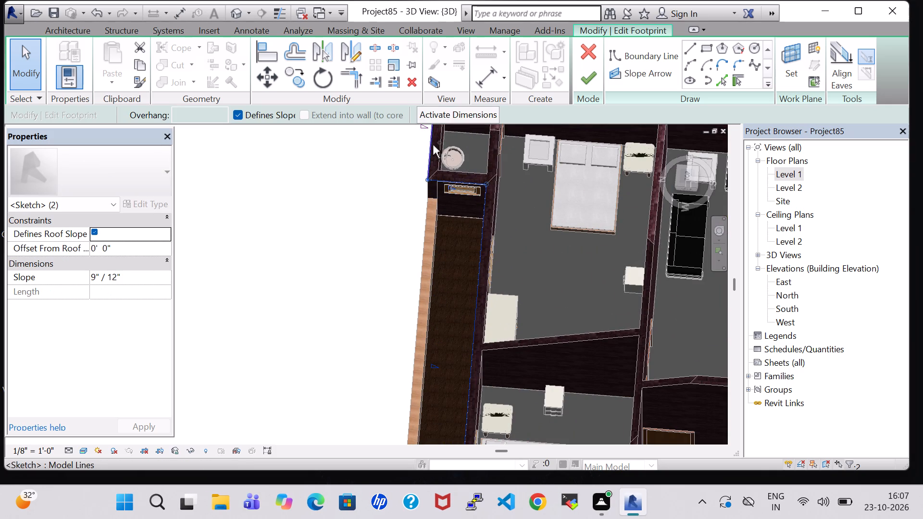
double_click(432, 145, "ctrl")
scroll(511, 184, "down", 6)
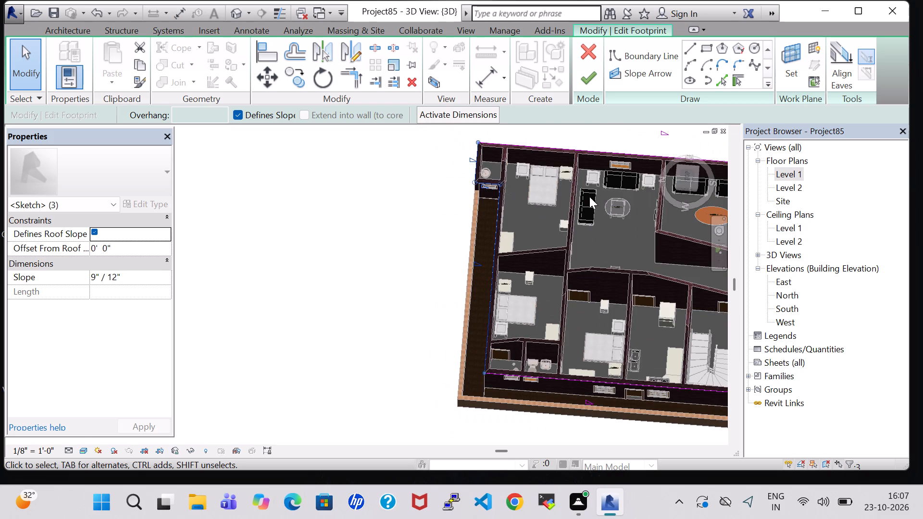
left_click(588, 149, "ctrl")
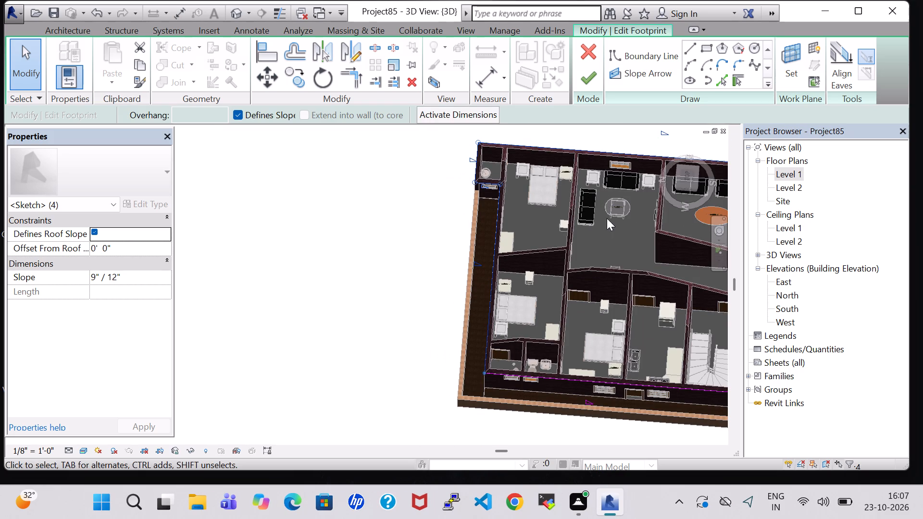
middle_click_drag(607, 218, 403, 202)
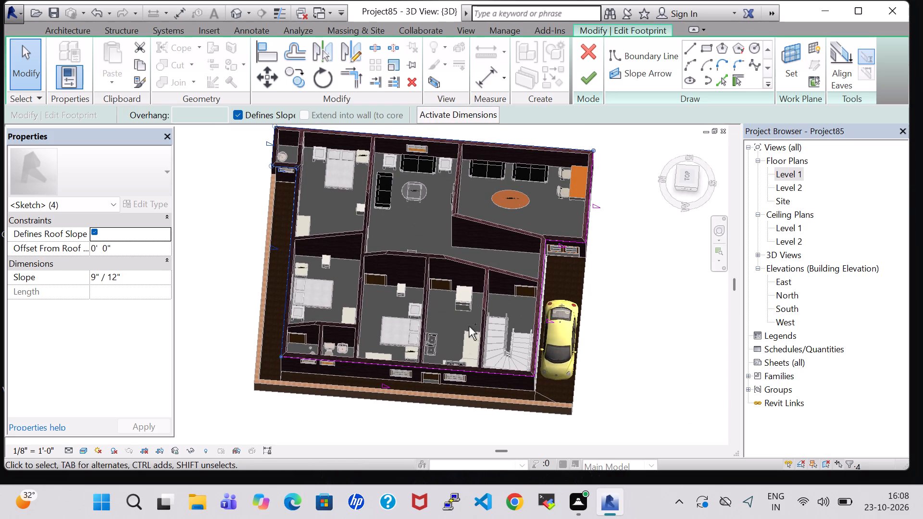
left_click(446, 369, "ctrl")
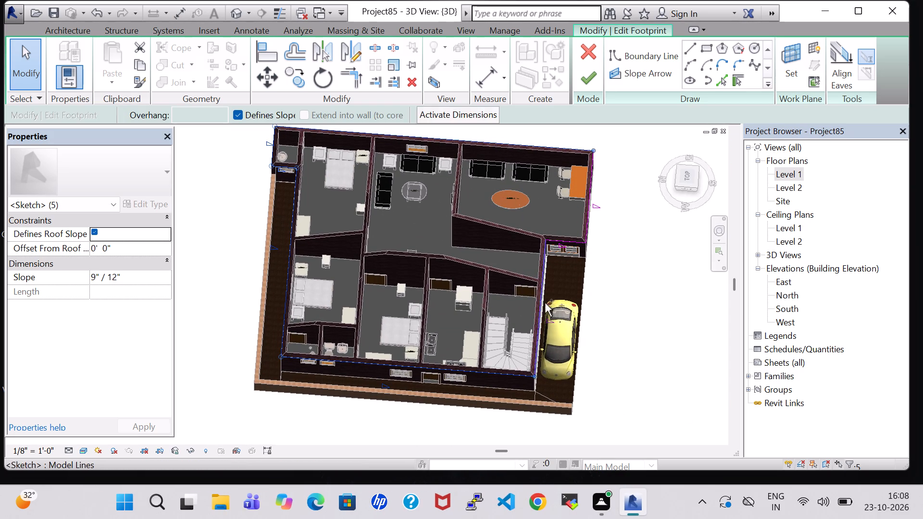
left_click(541, 302, "ctrl")
left_click(567, 243, "ctrl")
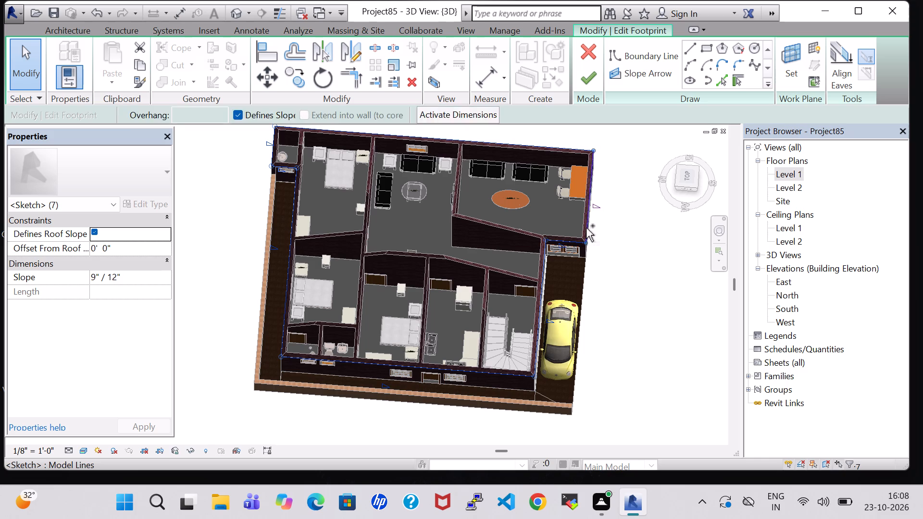
left_click(586, 228, "ctrl")
left_click(94, 233)
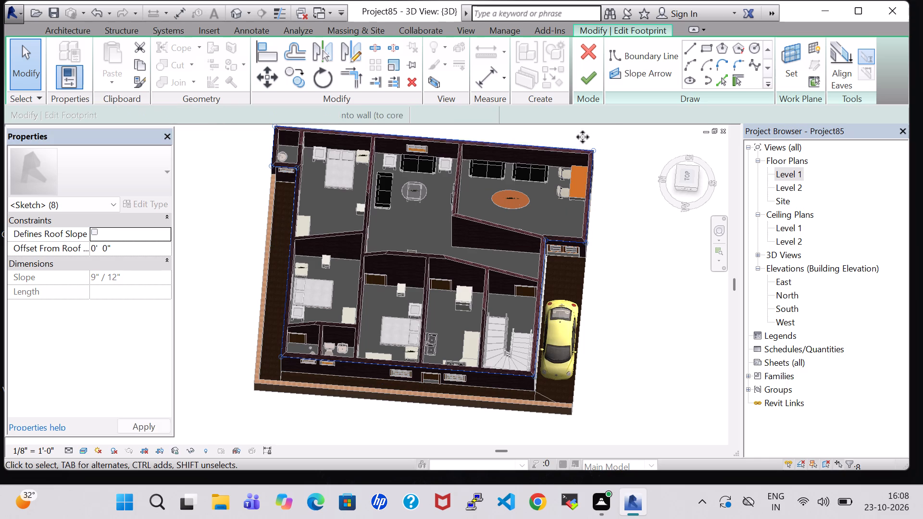
left_click(593, 86)
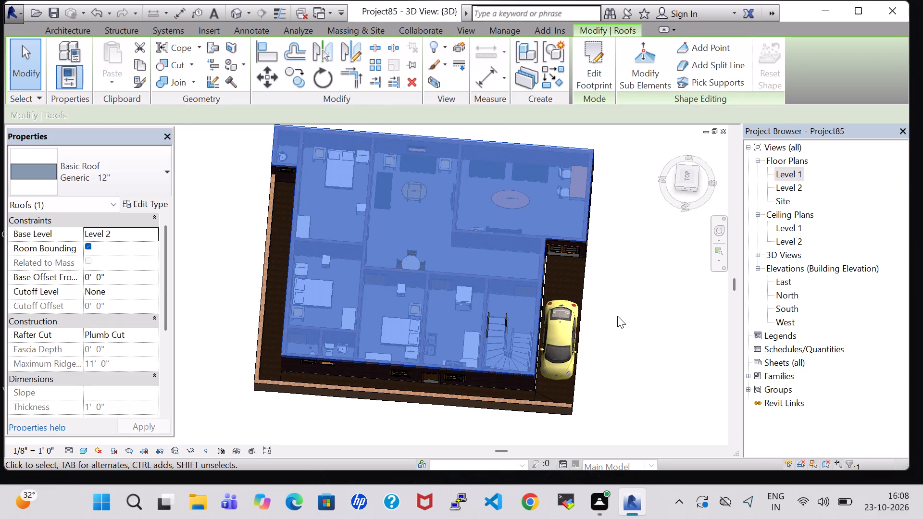
left_click(617, 317)
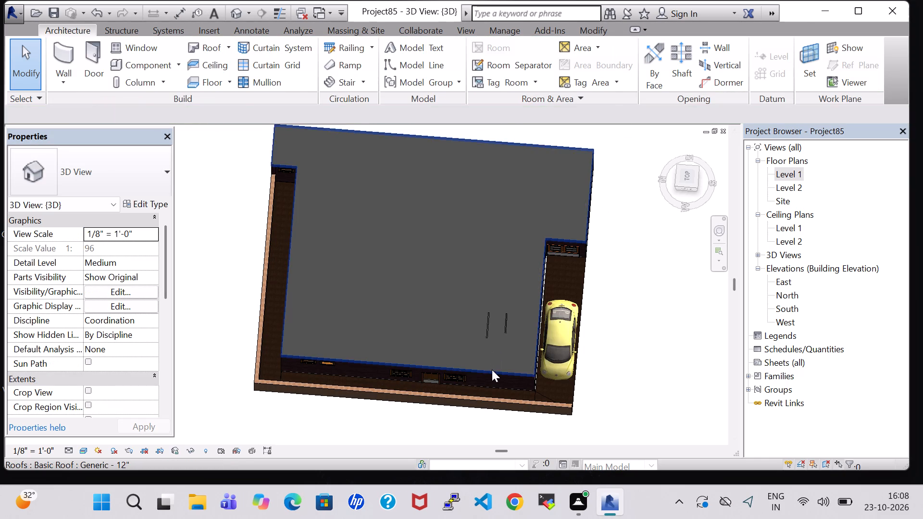
Set the structure layer material of the Generic - 12" roof type to Brick, Soldier Course.
left_click(492, 370)
left_click(137, 204)
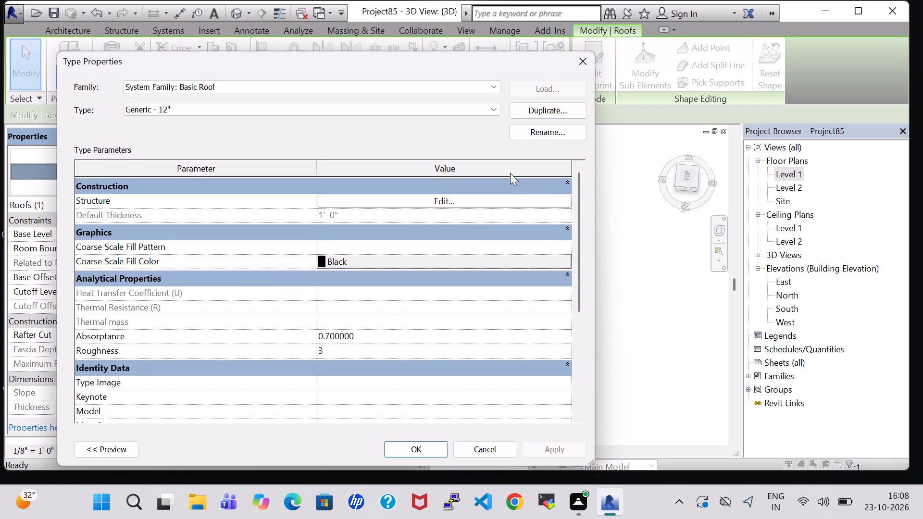
left_click(438, 205)
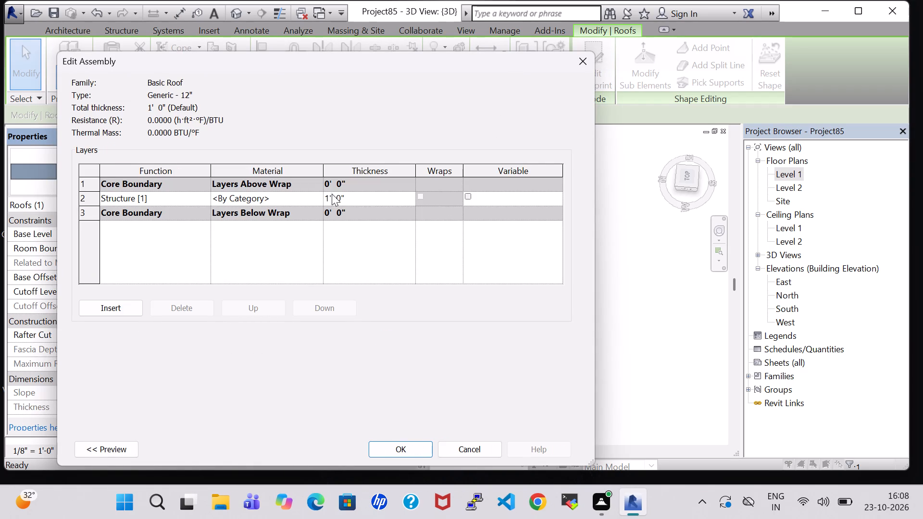
left_click(319, 196)
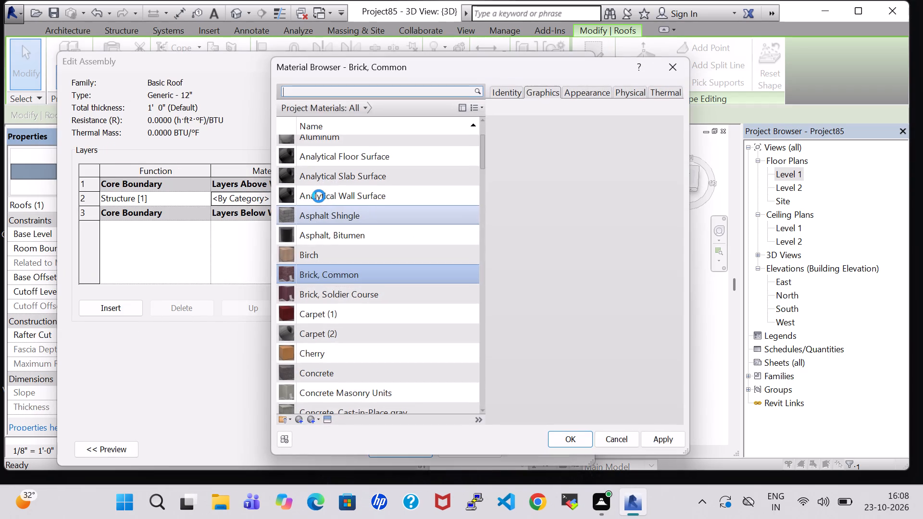
left_click(339, 293)
left_click(554, 434)
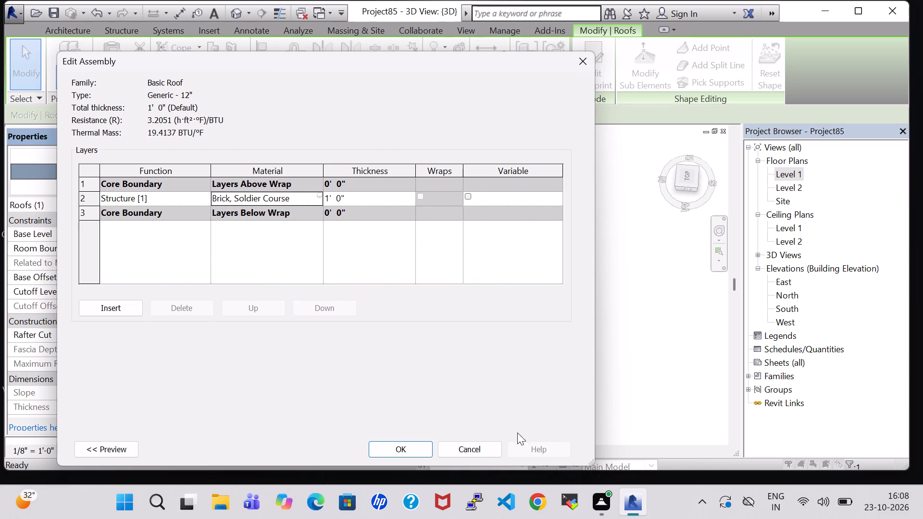
left_click(388, 447)
left_click(397, 452)
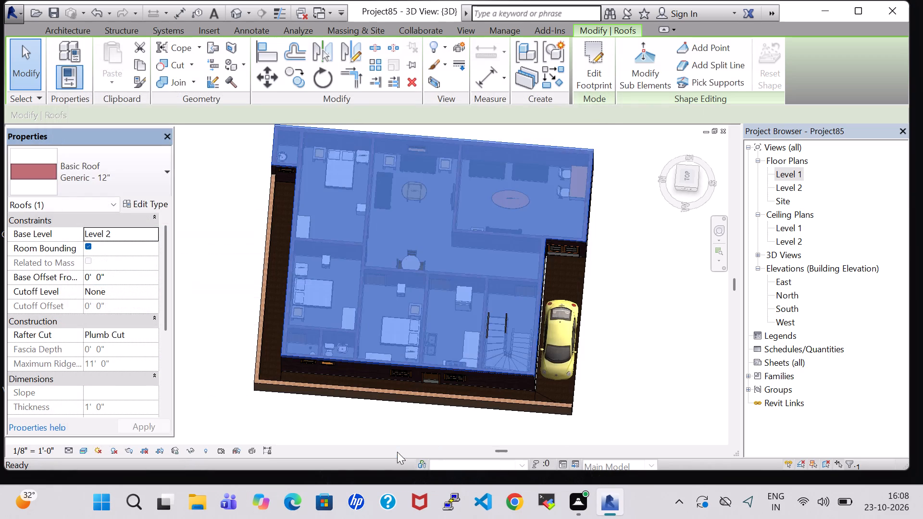
left_click(676, 357)
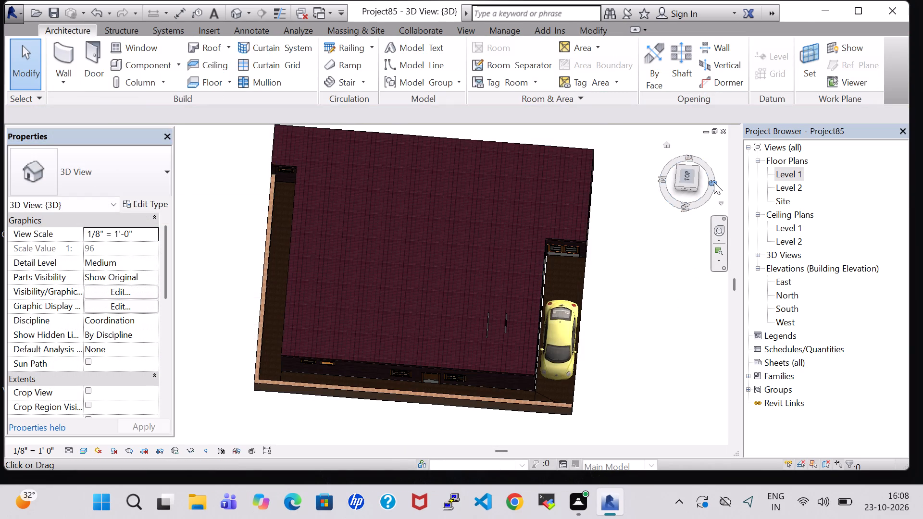
Examine the finished house in 3D from the front and from above, checking the roof, walls and car porch.
left_click(714, 182)
scroll(469, 268, "up", 3)
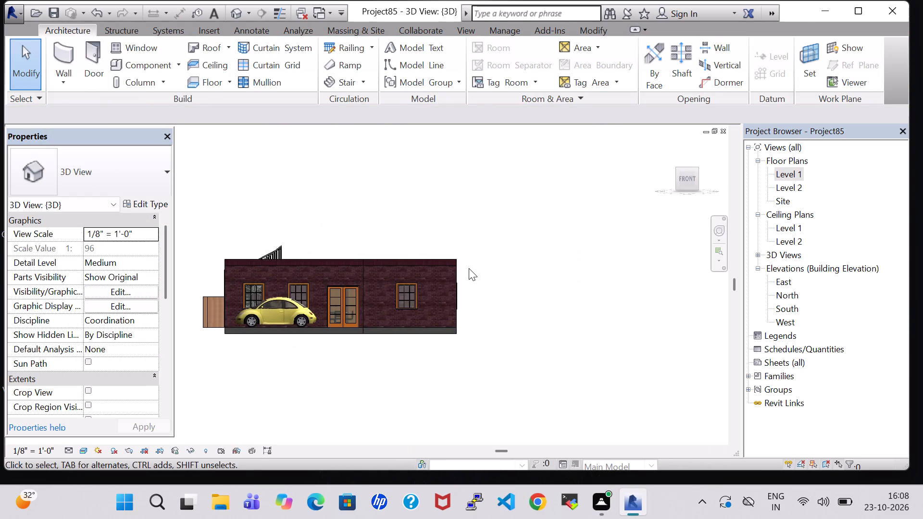
middle_click_drag(424, 215, 482, 232)
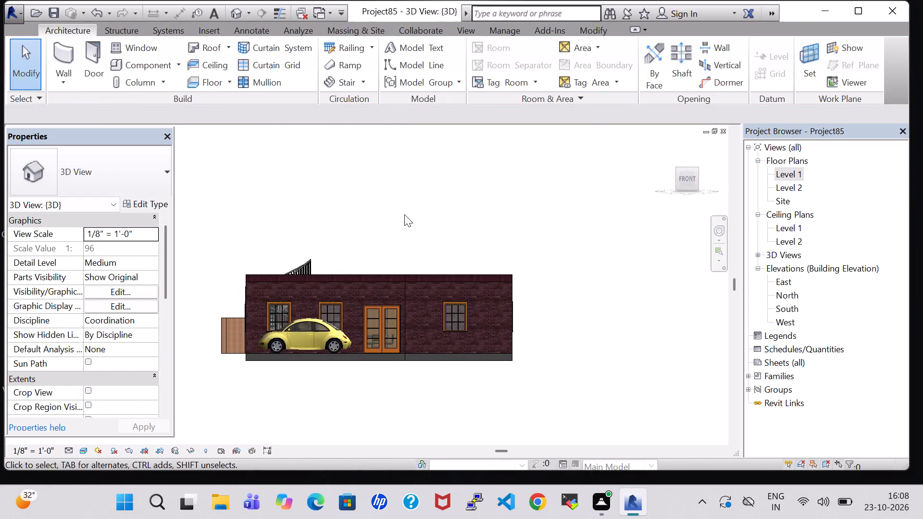
middle_click_drag(405, 214, 407, 280, "shift")
middle_click_drag(378, 272, 367, 248, "shift")
middle_click_drag(367, 248, 374, 292)
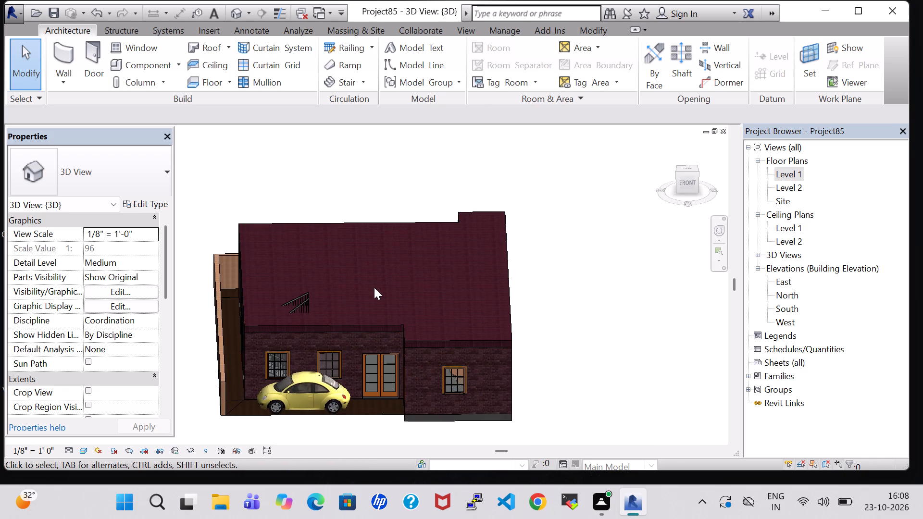
middle_click_drag(389, 200, 392, 290, "shift")
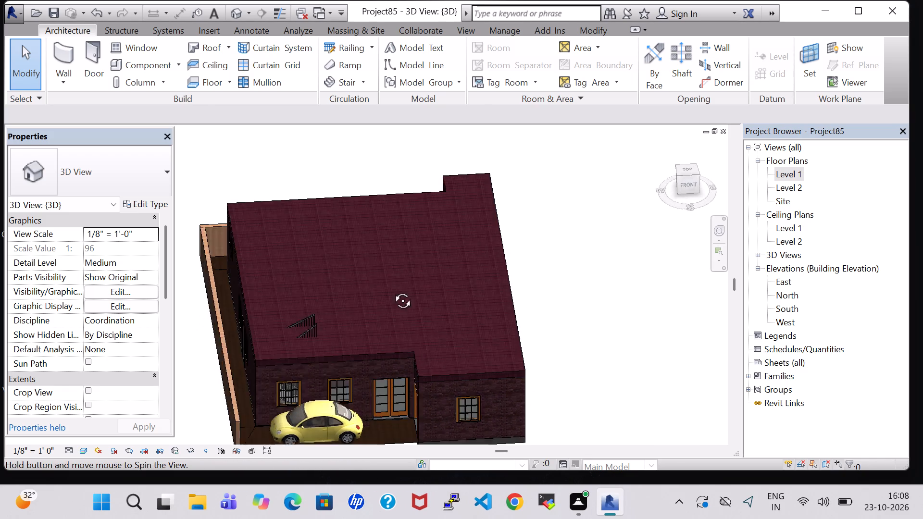
middle_click_drag(392, 290, 378, 358, "shift")
scroll(379, 336, "down", 3)
middle_click_drag(518, 353, 518, 366, "shift")
middle_click_drag(495, 267, 497, 356, "shift")
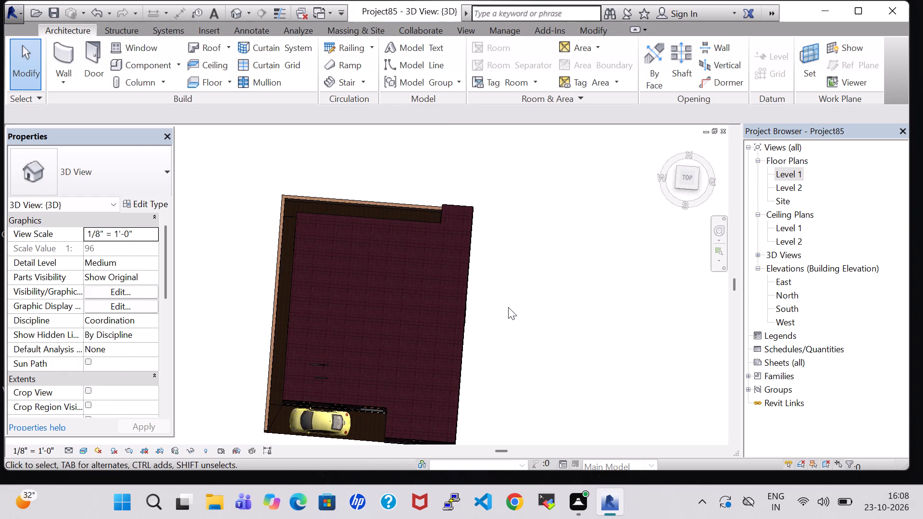
middle_click_drag(509, 314, 511, 346, "shift")
scroll(506, 340, "up", 4)
middle_click_drag(494, 282, 508, 308)
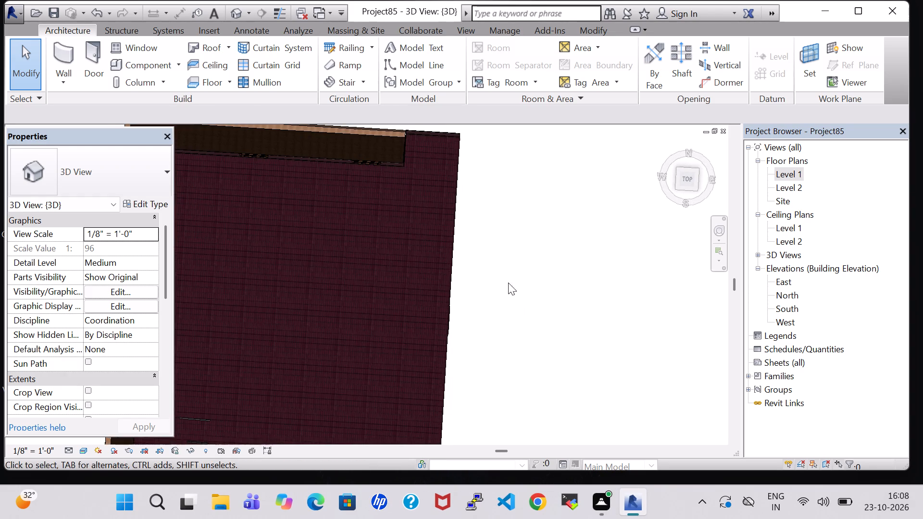
middle_click_drag(500, 226, 502, 275, "shift")
middle_click_drag(494, 243, 526, 290)
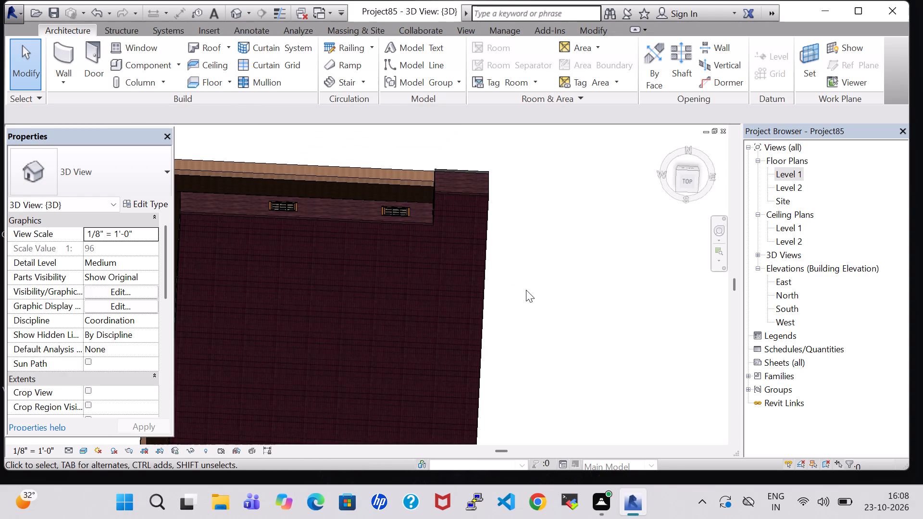
scroll(526, 290, "down", 3)
middle_click_drag(547, 322, 549, 270)
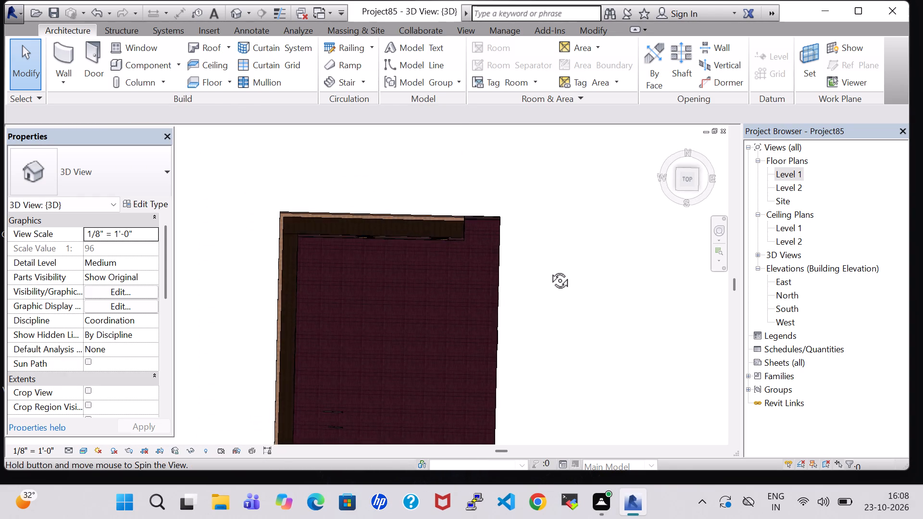
middle_click_drag(549, 270, 549, 267)
middle_click_drag(560, 337, 537, 234)
middle_click_drag(546, 320, 561, 256, "shift")
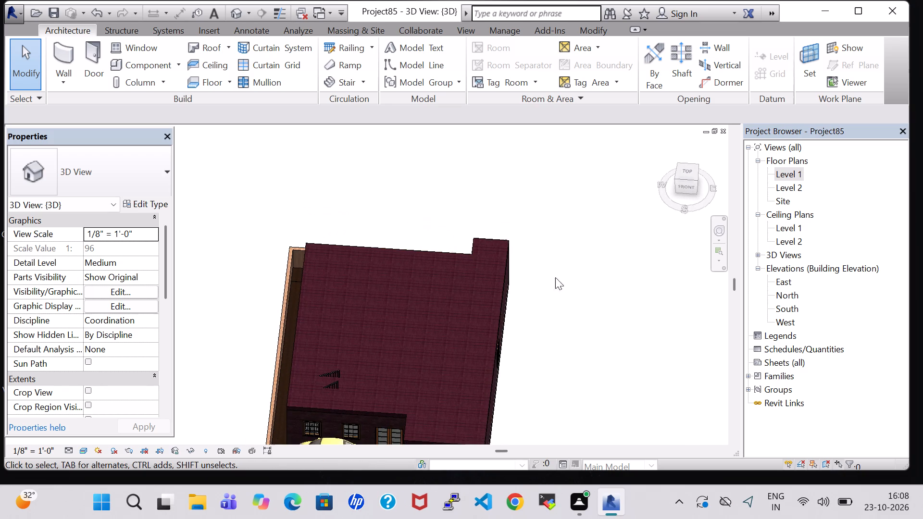
scroll(536, 330, "up", 4)
middle_click_drag(536, 344, 587, 176)
scroll(540, 252, "down", 3)
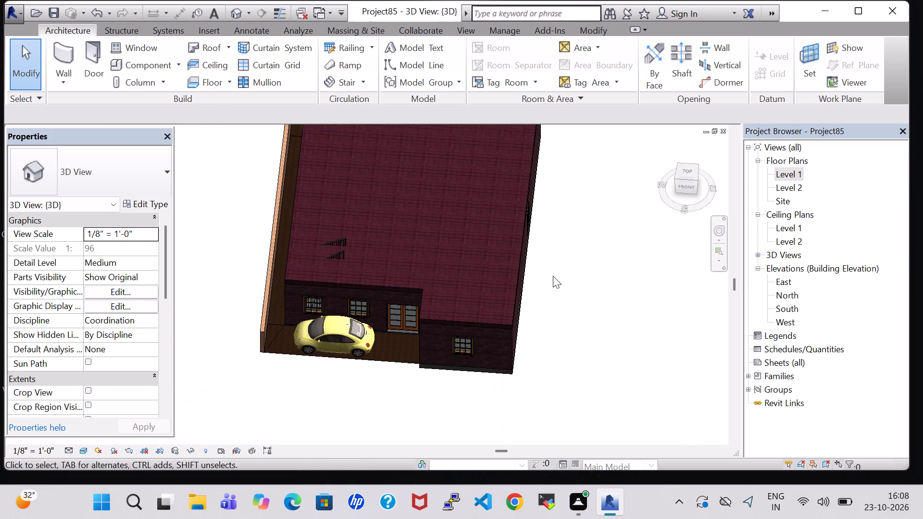
middle_click_drag(562, 299, 564, 234, "shift")
middle_click_drag(550, 260, 551, 217)
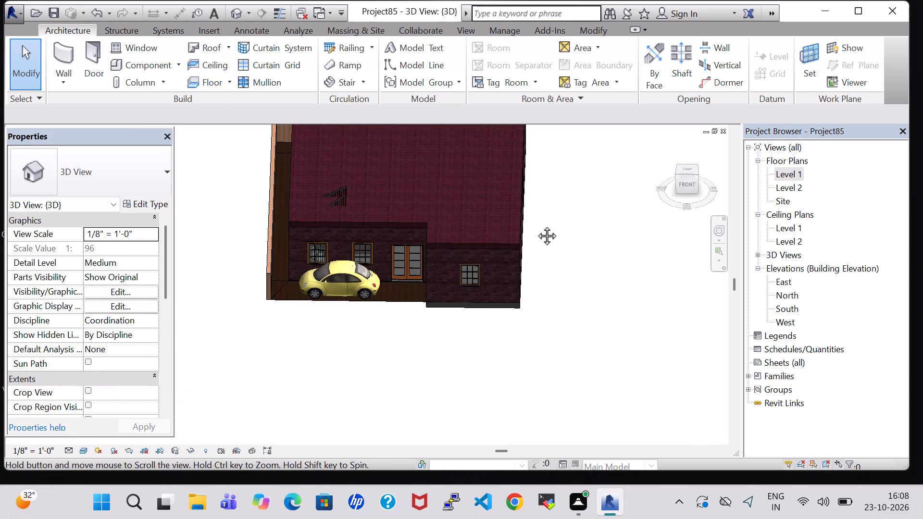
middle_click_drag(394, 369, 405, 337)
middle_click_drag(404, 335, 428, 383)
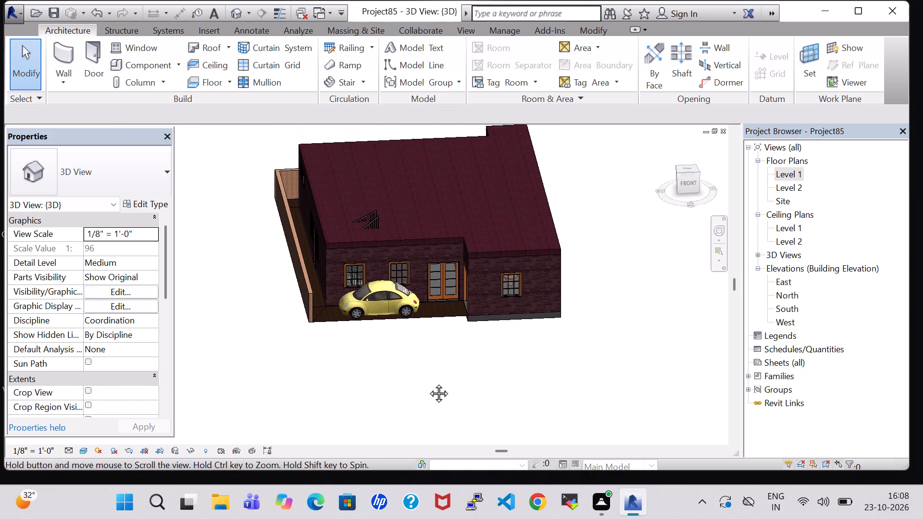
middle_click_drag(428, 383, 426, 385)
middle_click_drag(424, 383, 424, 347)
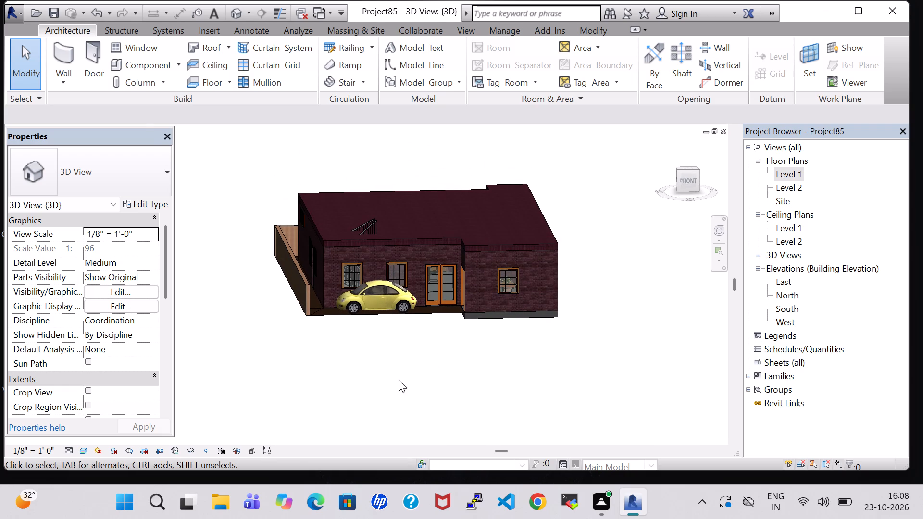
Save the house project.
left_click(50, 16)
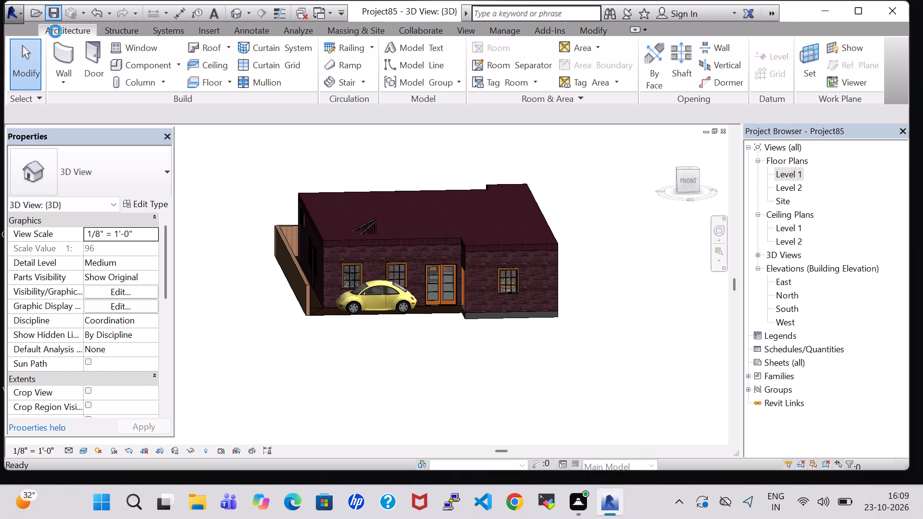
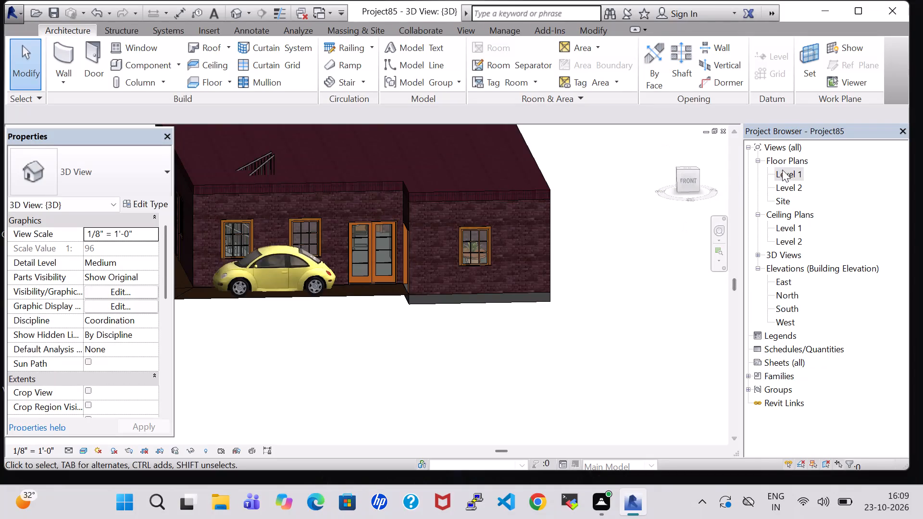
On the Level 1 floor plan, place another 24" x 24" Table-End like the bedroom's, beside the drawing room sofa near the entrance doors.
double_click(782, 170)
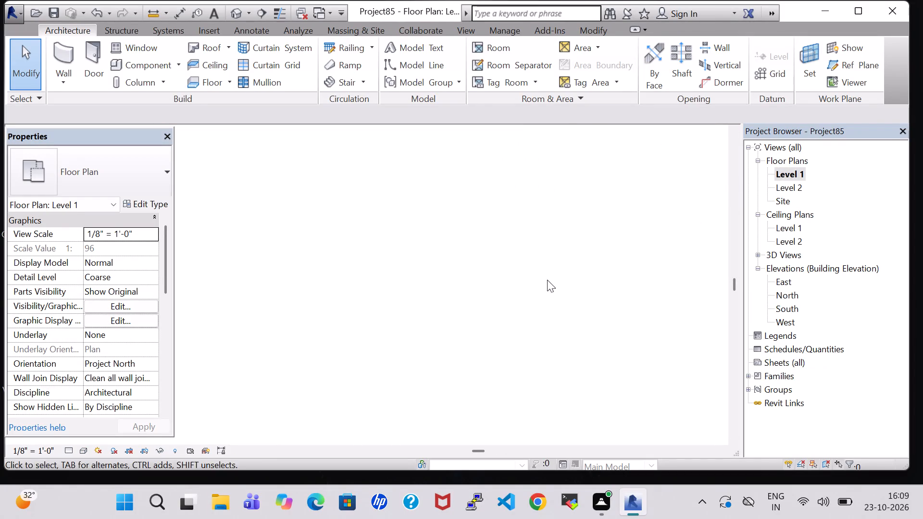
scroll(535, 291, "down", 3)
middle_click_drag(535, 291, 496, 258)
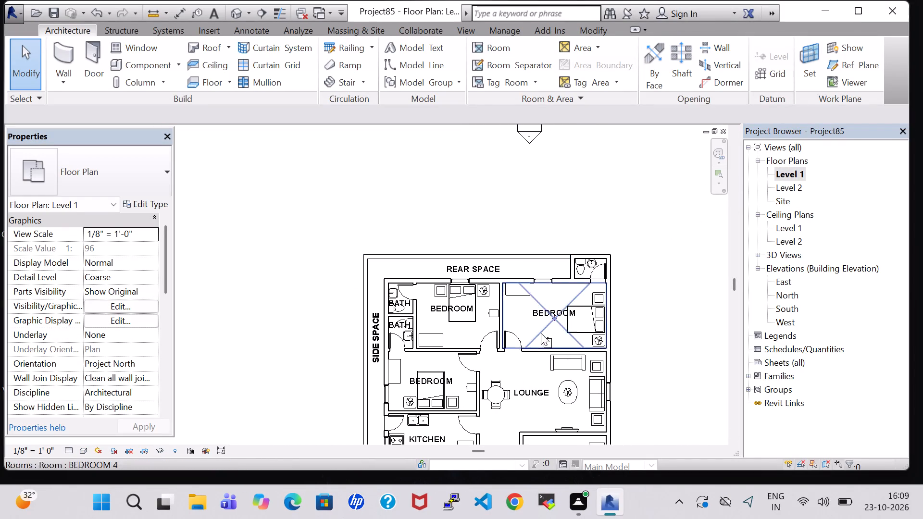
middle_click_drag(628, 369, 624, 334)
middle_click_drag(615, 362, 613, 333)
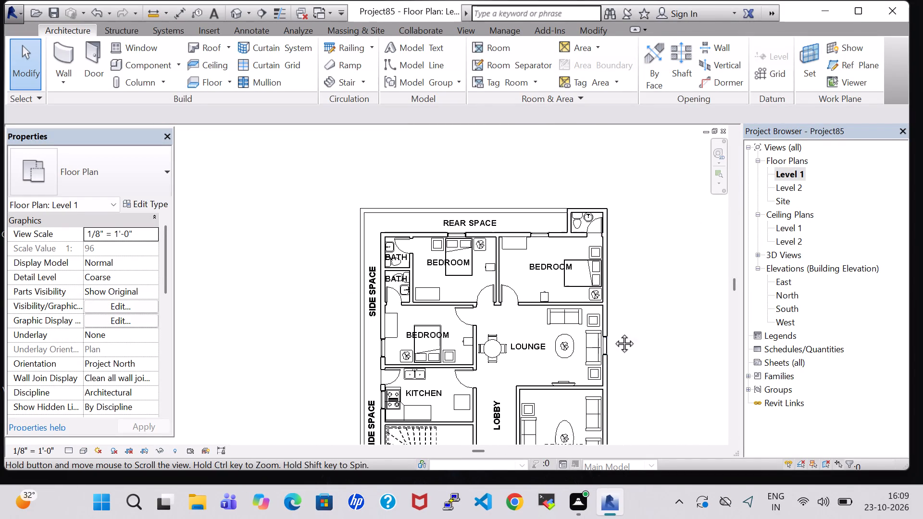
middle_click_drag(613, 333, 607, 273)
scroll(639, 343, "up", 2)
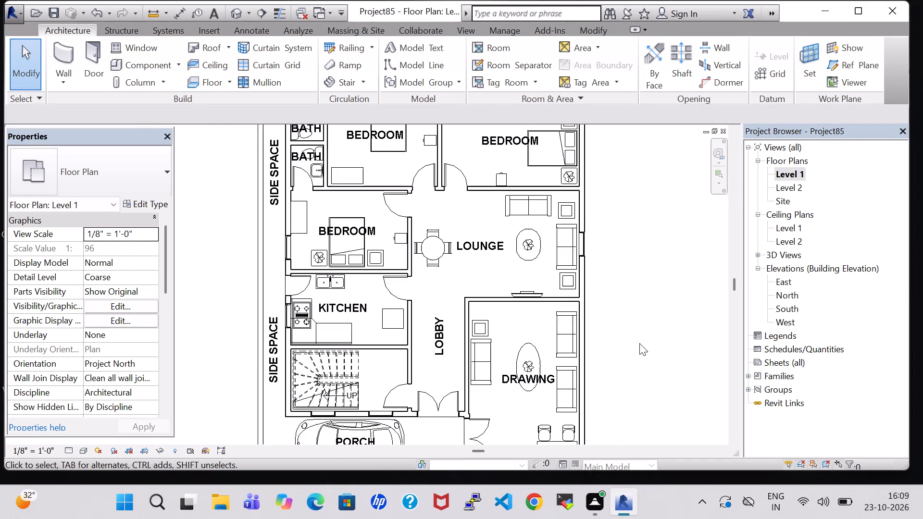
scroll(639, 343, "up", 1)
middle_click_drag(639, 343, 640, 327)
scroll(639, 343, "up", 1)
scroll(382, 310, "down", 1)
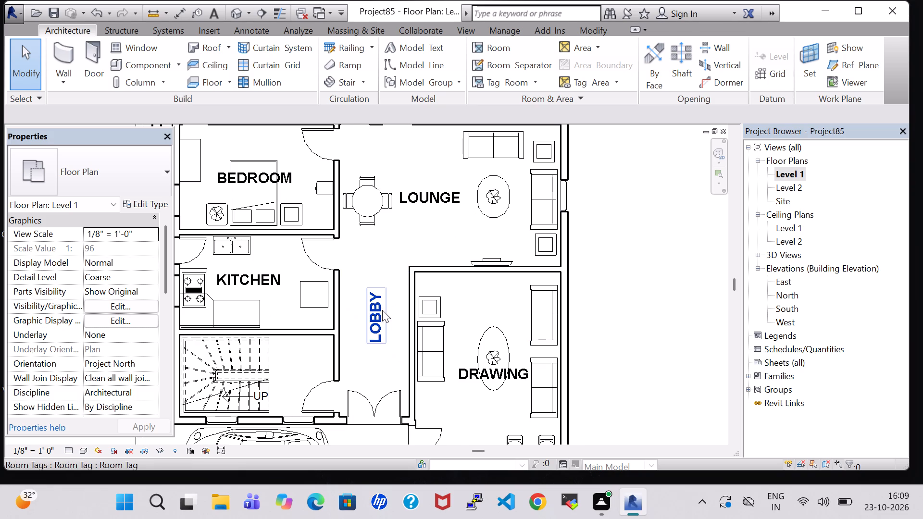
scroll(237, 215, "up", 5)
left_click(245, 219)
right_click(245, 219)
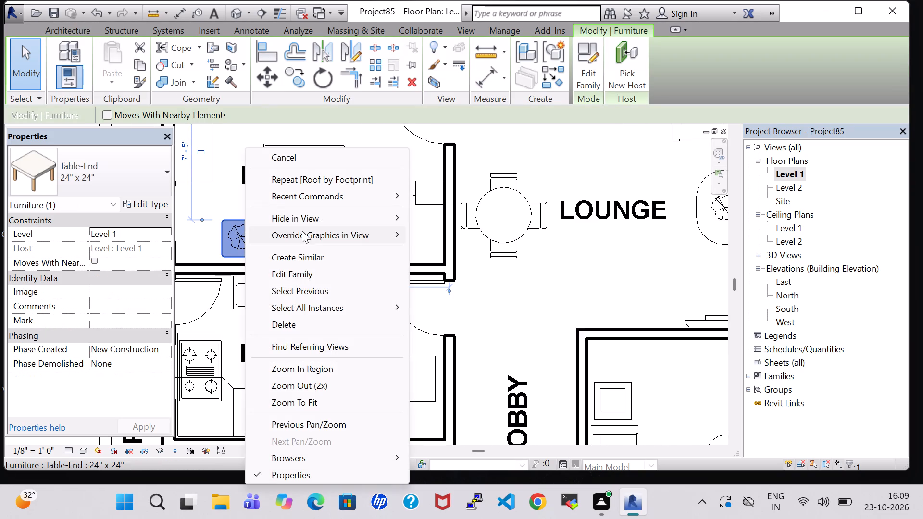
left_click(321, 261)
scroll(486, 372, "down", 1)
middle_click_drag(486, 372, 481, 230)
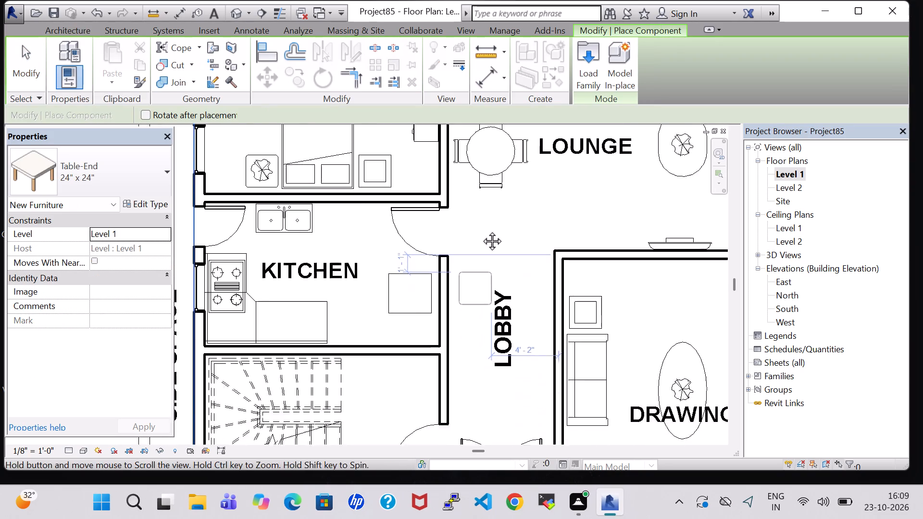
middle_click_drag(481, 230, 481, 220)
scroll(487, 240, "down", 2)
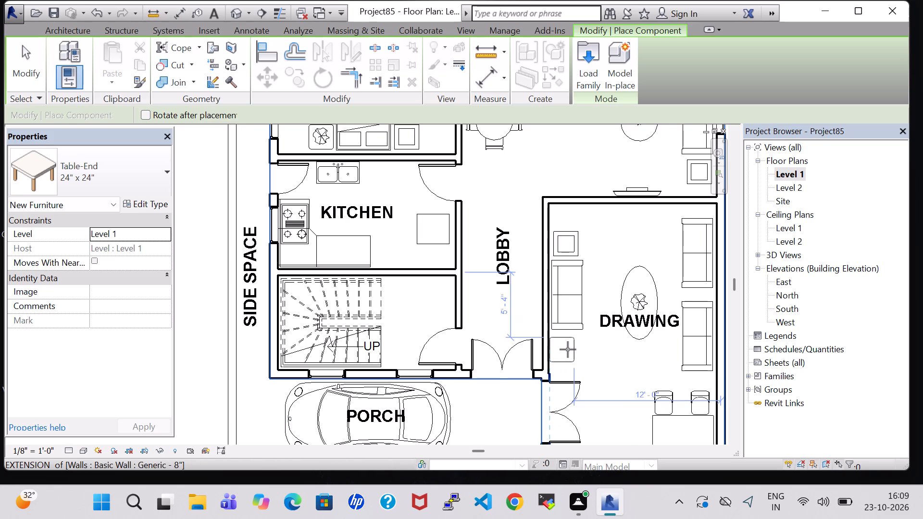
left_click(569, 349)
key("Escape")
key("Escape")
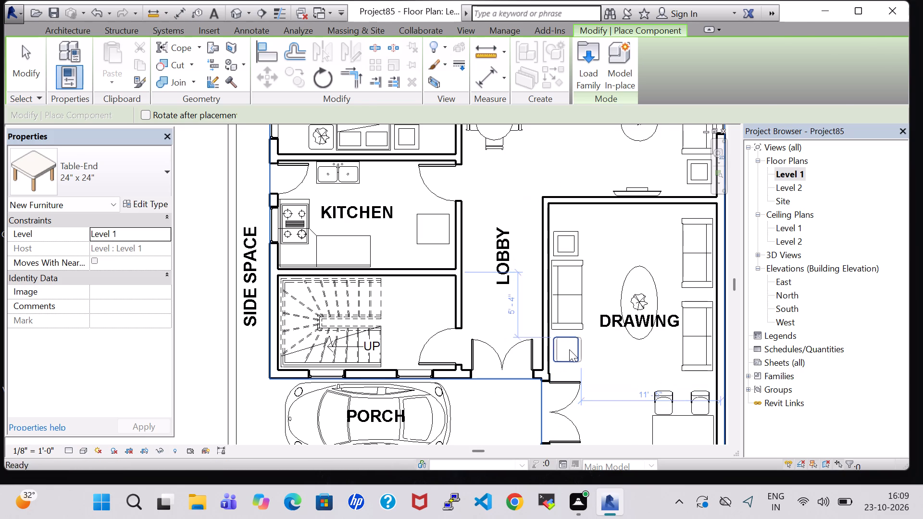
Place another RPC Tropical Agave 1.5' plant, matching the bedroom's, beside the new drawing room end table.
left_click(323, 129)
right_click(323, 129)
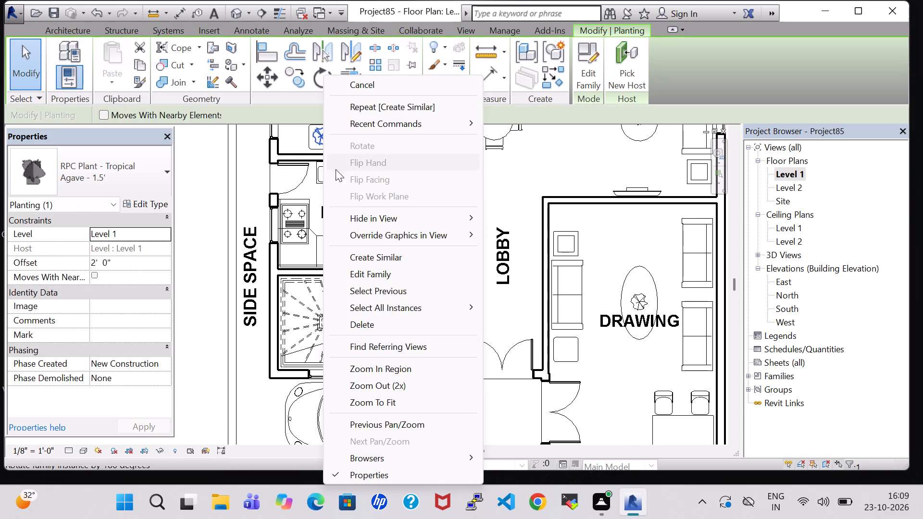
left_click(378, 254)
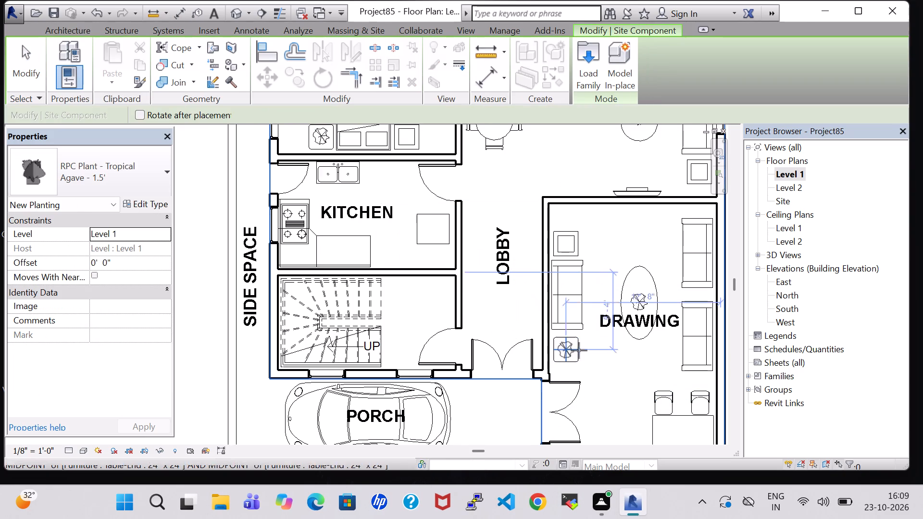
scroll(581, 351, "up", 5)
left_click(581, 351)
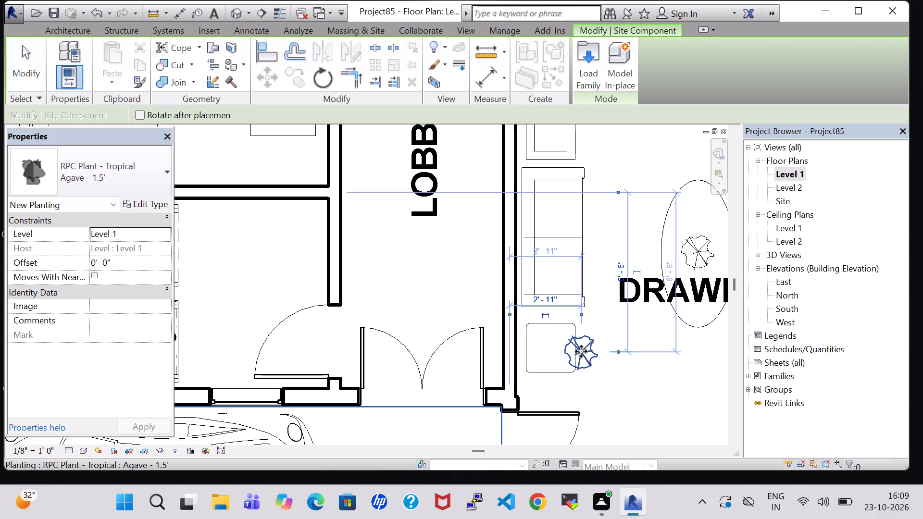
key("Escape")
key("Escape")
Set the new agave plant's offset to 2' 0" above Level 1.
left_click(583, 351)
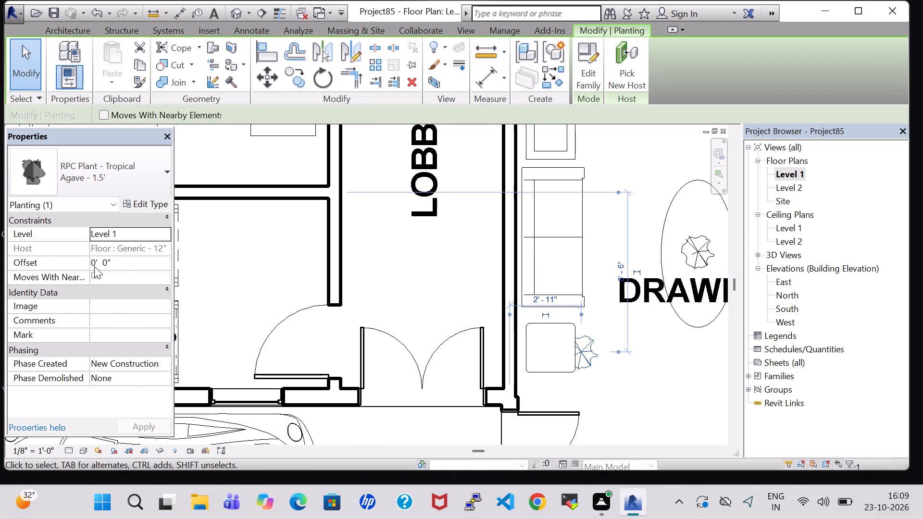
double_click(94, 266)
key("BackSpace")
key("2")
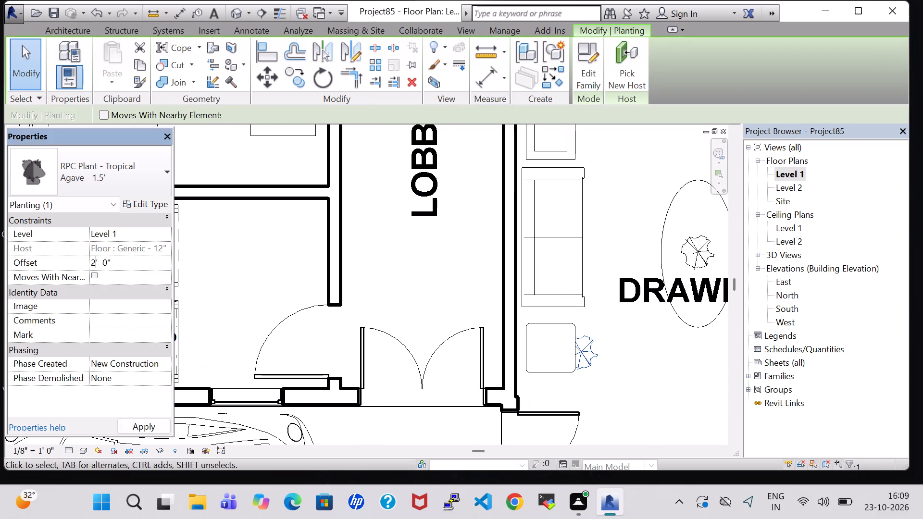
left_click(157, 426)
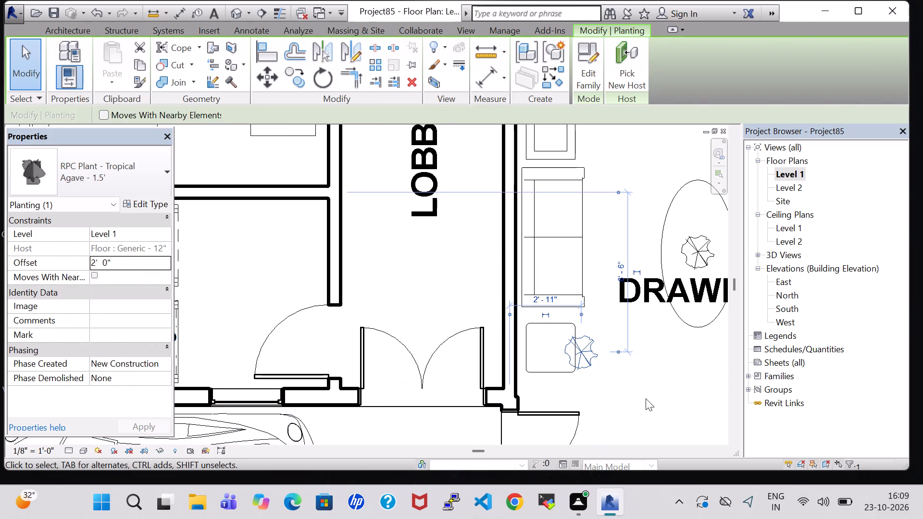
left_click(646, 398)
Nudge the agave plant onto the middle of the new end table, about 1' 8" from the lobby-side wall.
key("Left")
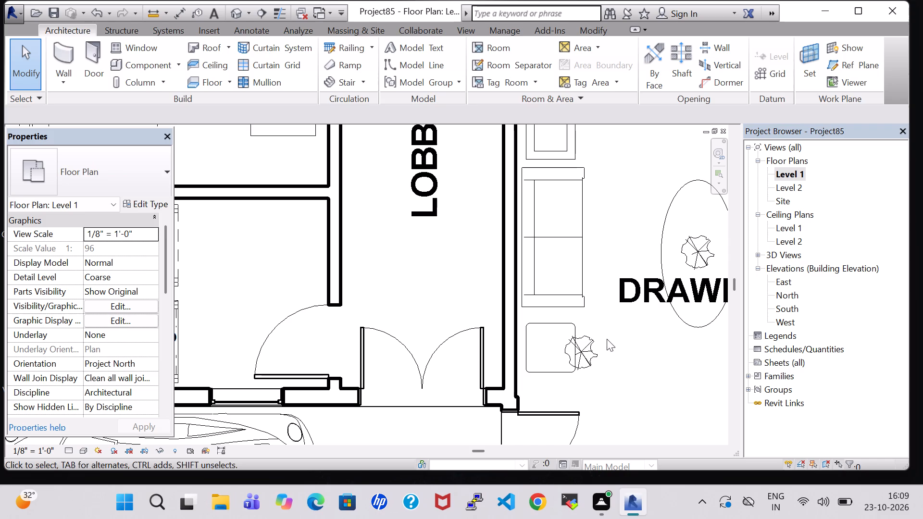
left_click(589, 352)
key("Left")
key("Left")
key("Left")
key("Left")
key("Left")
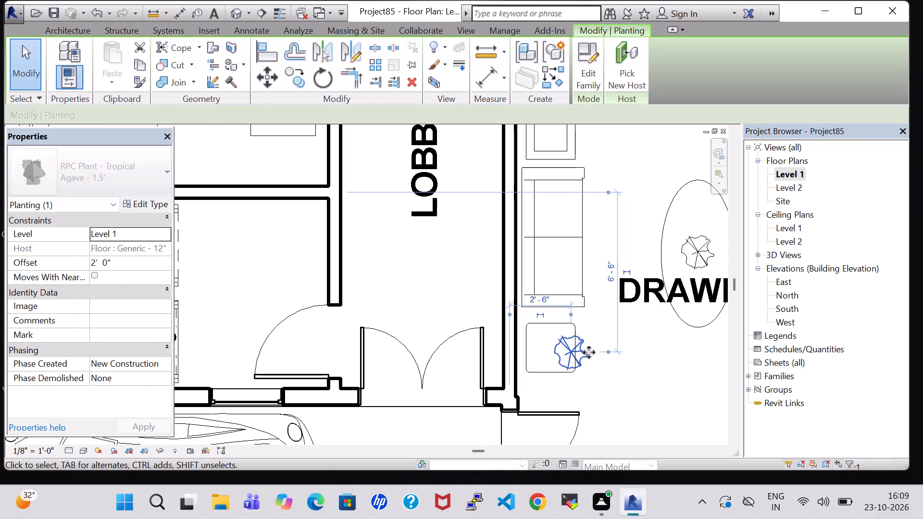
key("Left")
key("Left")
key("Left")
key("Left")
key("Left")
key("Left")
key("Left")
key("Left")
key("Left")
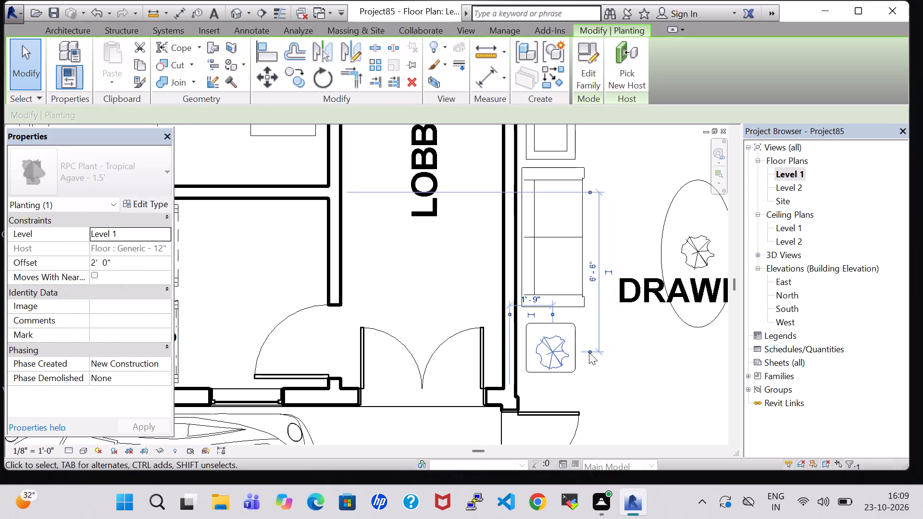
key("Up")
key("Left")
key("Up")
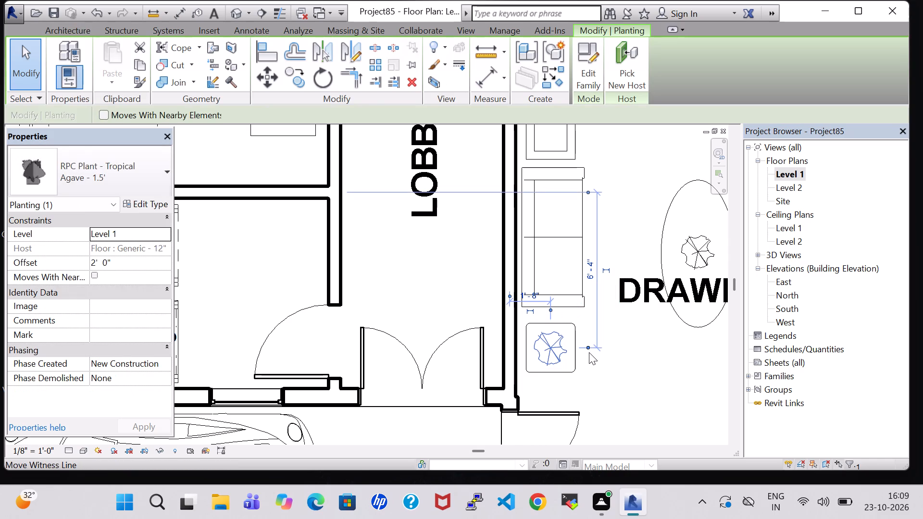
left_click(684, 353)
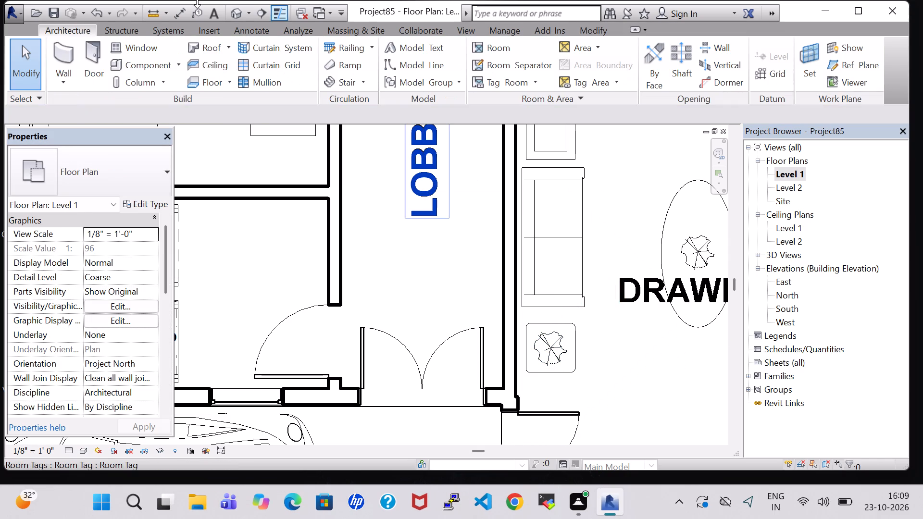
Check the model in the default 3D view and return to the Level 1 floor plan.
left_click(231, 13)
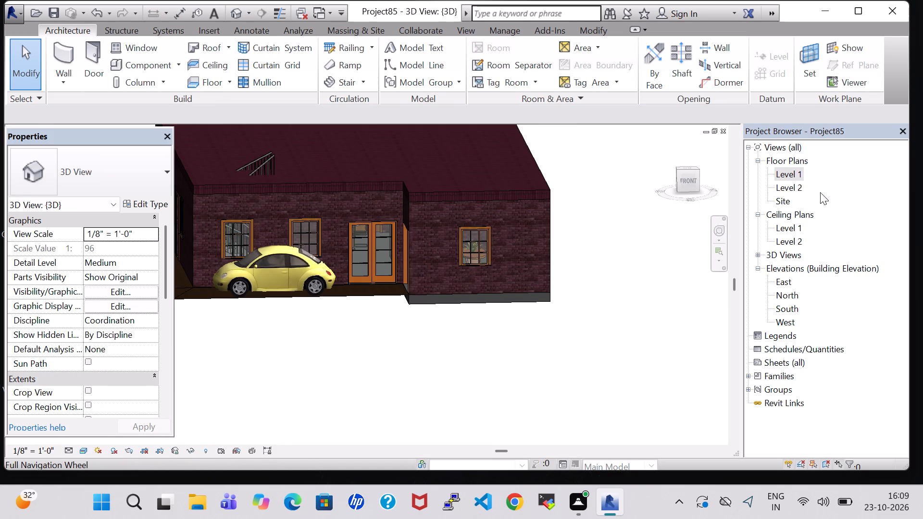
double_click(795, 172)
Split the lounge–drawing room wall with a 0' 1" joint gap at two points near the lobby corner, about 3' 8" apart.
scroll(621, 287, "down", 6)
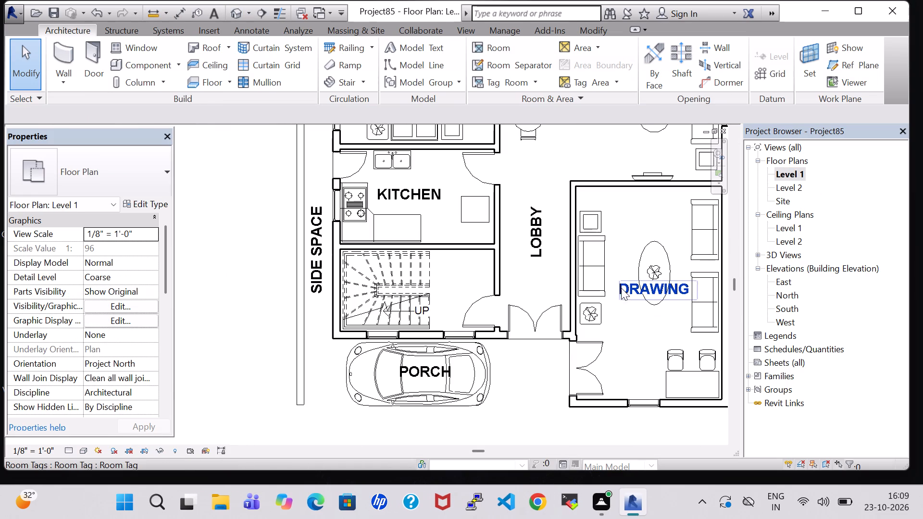
middle_click_drag(637, 336, 597, 350)
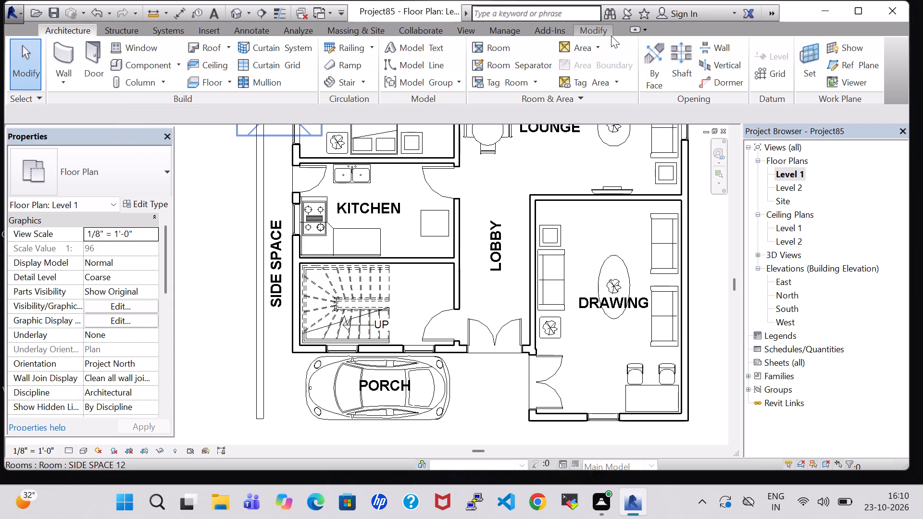
left_click(598, 30)
left_click(394, 47)
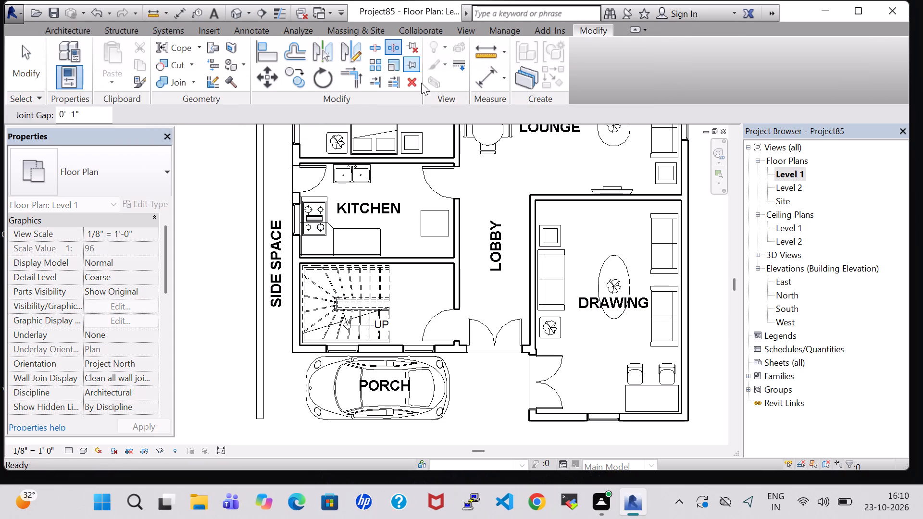
left_click(541, 197)
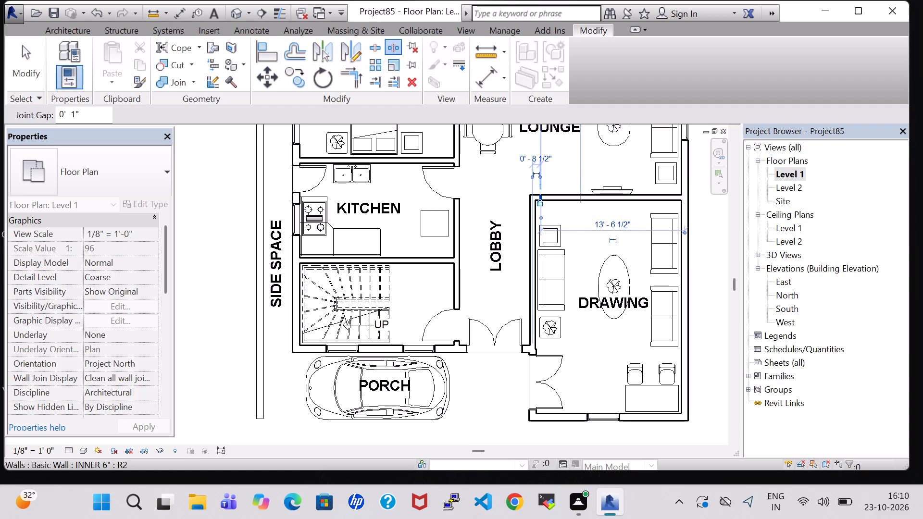
left_click(581, 196)
key("Escape")
key("Escape")
Delete the split wall segment between the lounge and drawing room to form an opening, keeping the affected rooms.
left_click(567, 199)
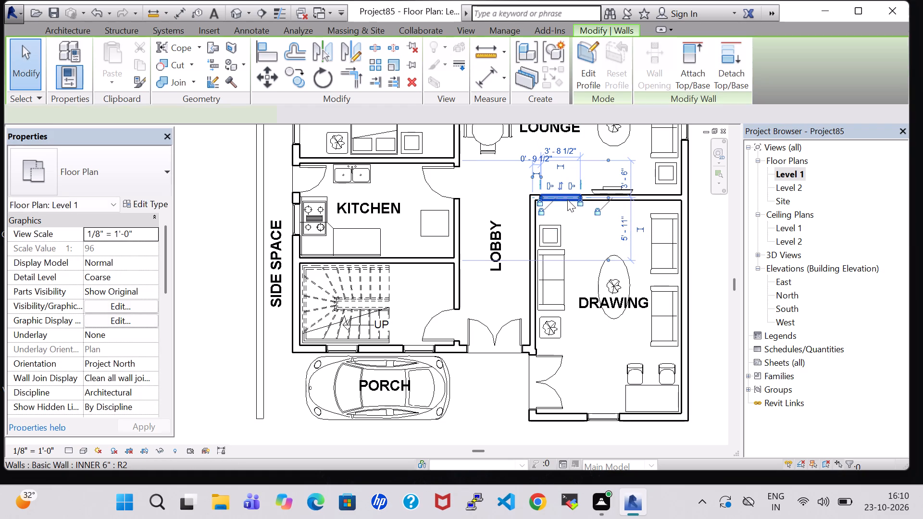
key("Delete")
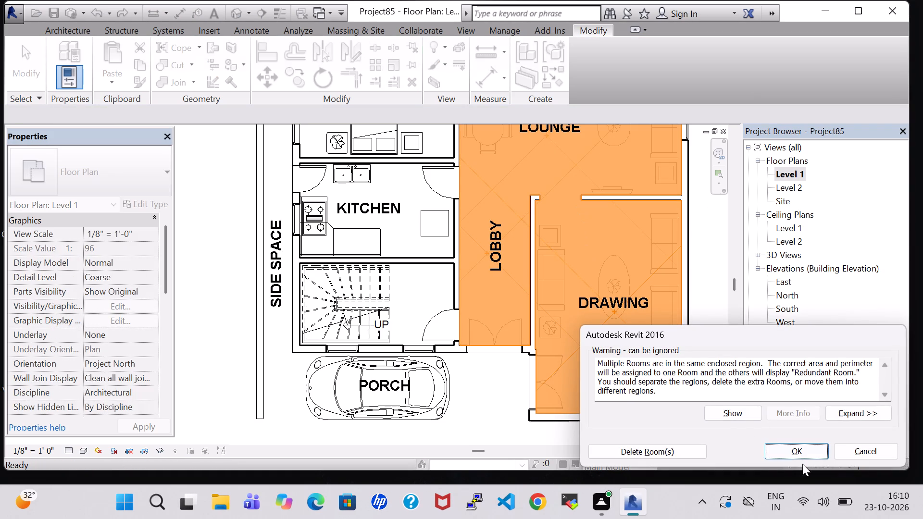
left_click(798, 445)
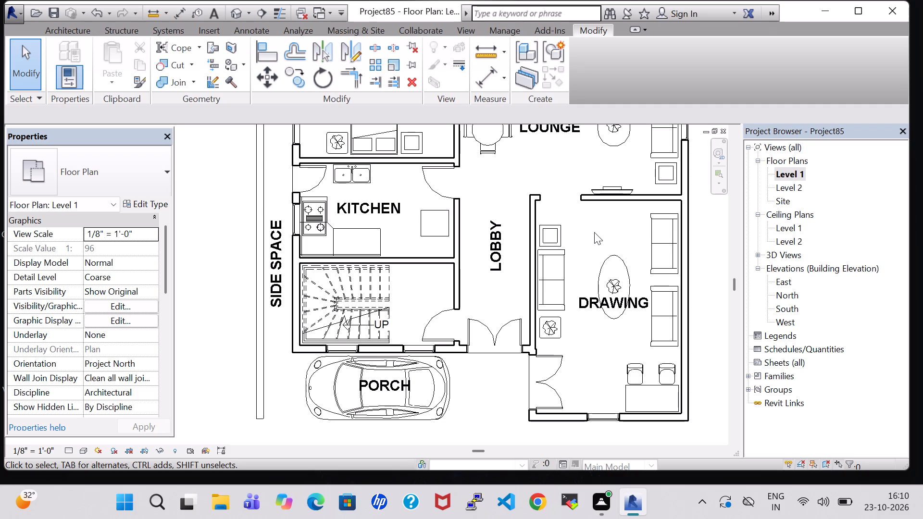
Extend the short wall stub at the lobby corner toward the opening to about 1' 2 1/2".
left_click(544, 197)
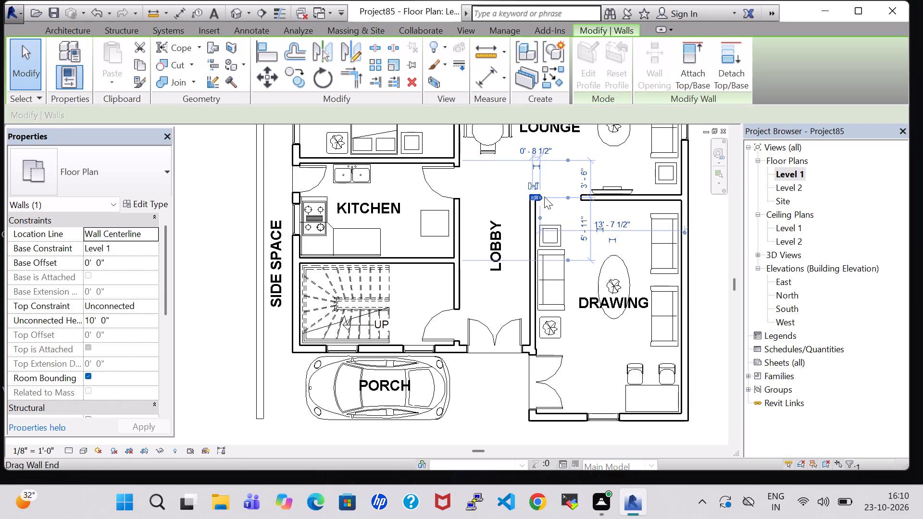
key("Right")
key("Right")
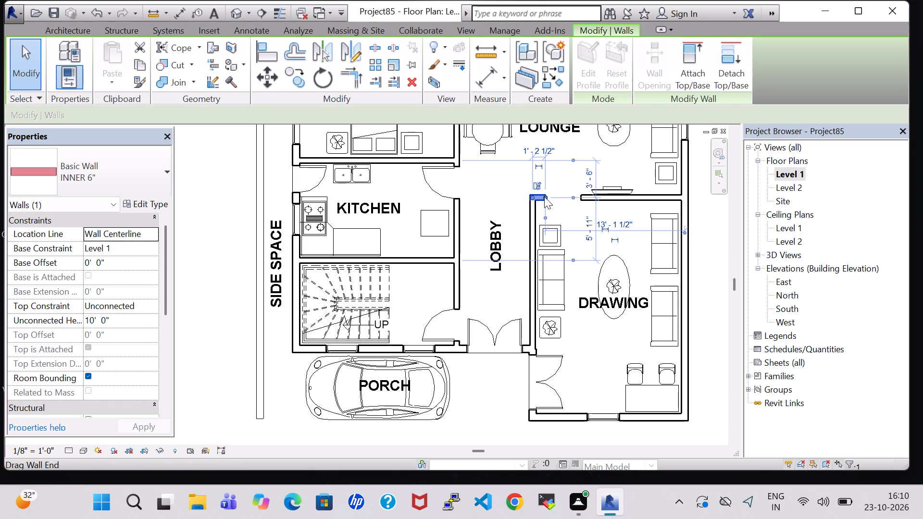
left_click(618, 337)
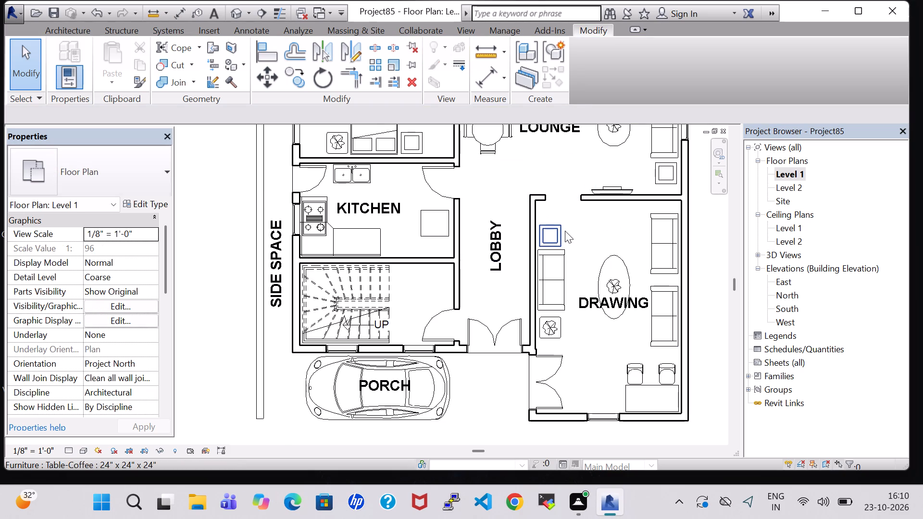
Nudge the lounge's 46" flat screen TV away from the wall opening, to about 7' 10" from the lobby-side wall.
scroll(565, 231, "up", 3)
middle_click_drag(587, 229, 582, 274)
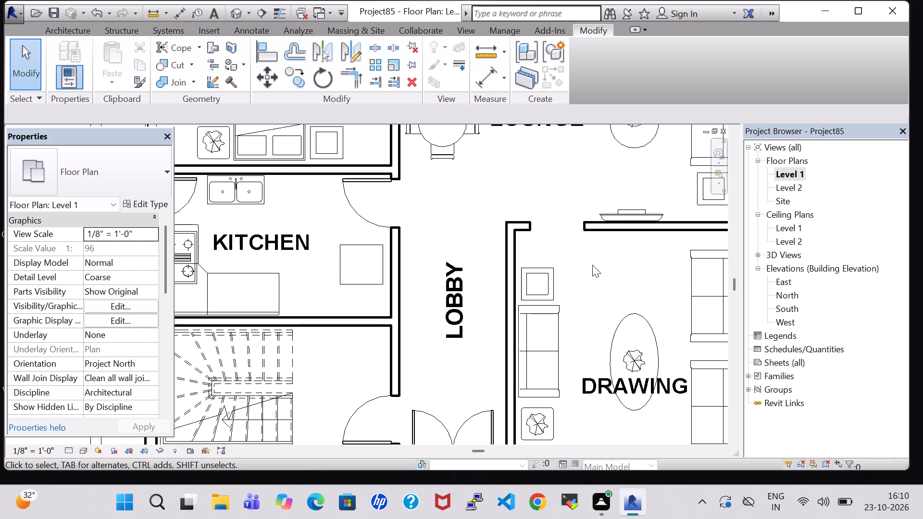
left_click(625, 215)
key("Right")
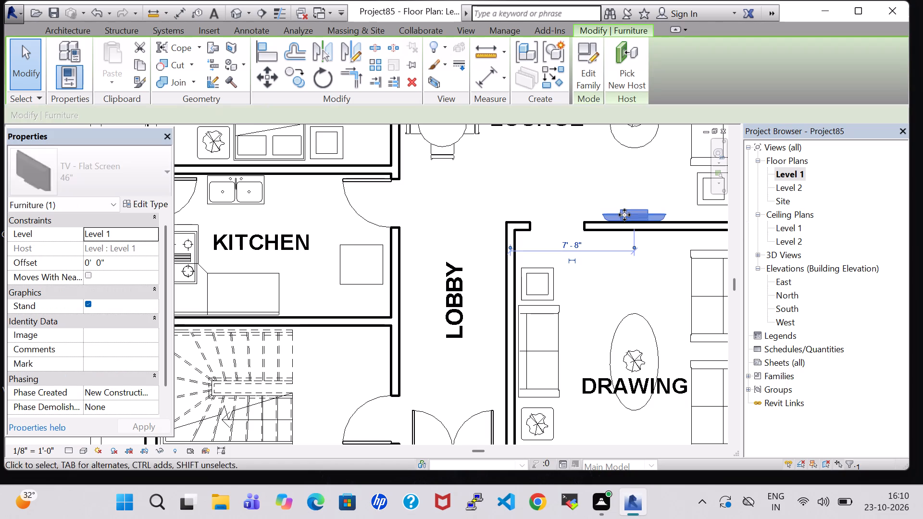
key("Right")
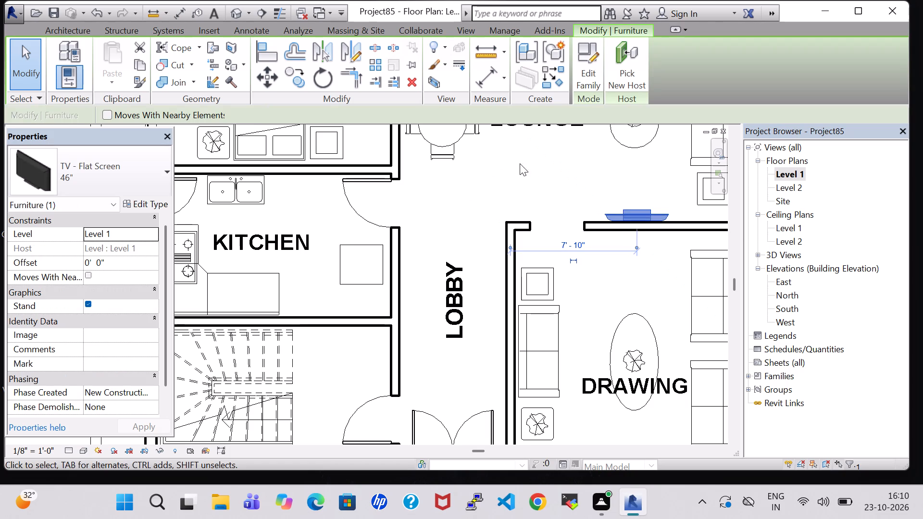
left_click(526, 170)
Review the Level 1 layout across the drawing room, lounge, kitchen, bedrooms and rear space.
scroll(527, 176, "down", 4)
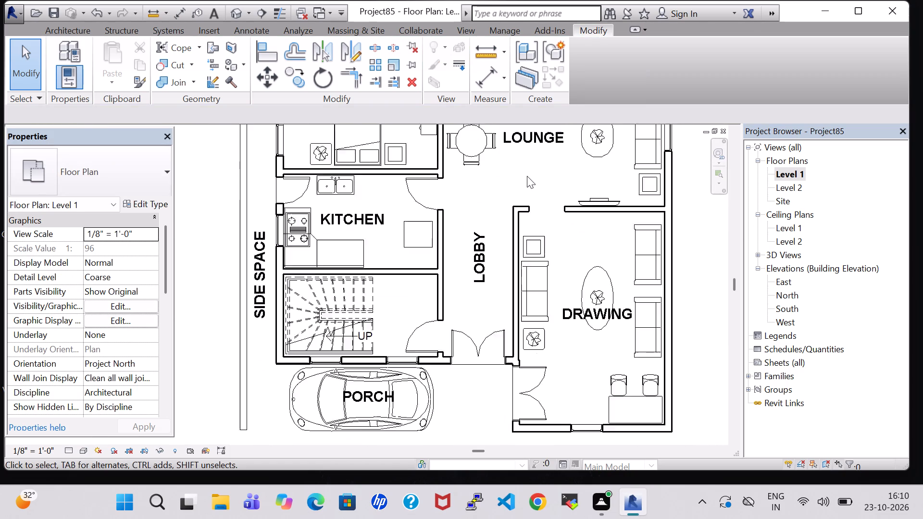
scroll(527, 176, "down", 1)
middle_click_drag(527, 176, 495, 256)
scroll(495, 266, "down", 1)
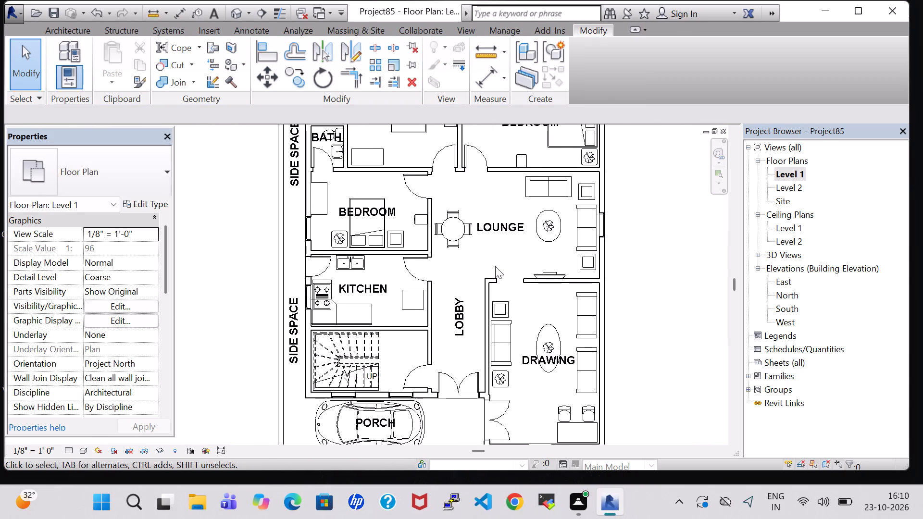
scroll(495, 266, "down", 1)
middle_click_drag(495, 266, 491, 294)
scroll(487, 280, "up", 4)
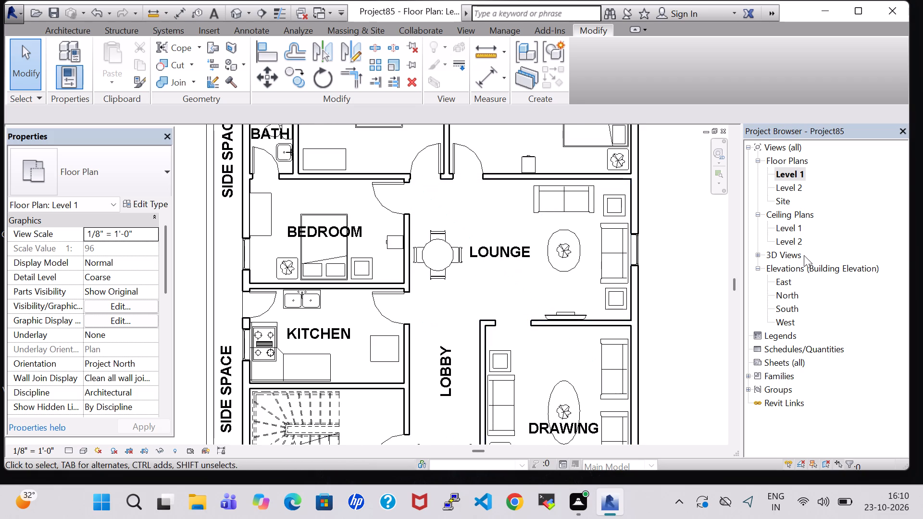
middle_click_drag(679, 210, 680, 312)
scroll(681, 219, "up", 1)
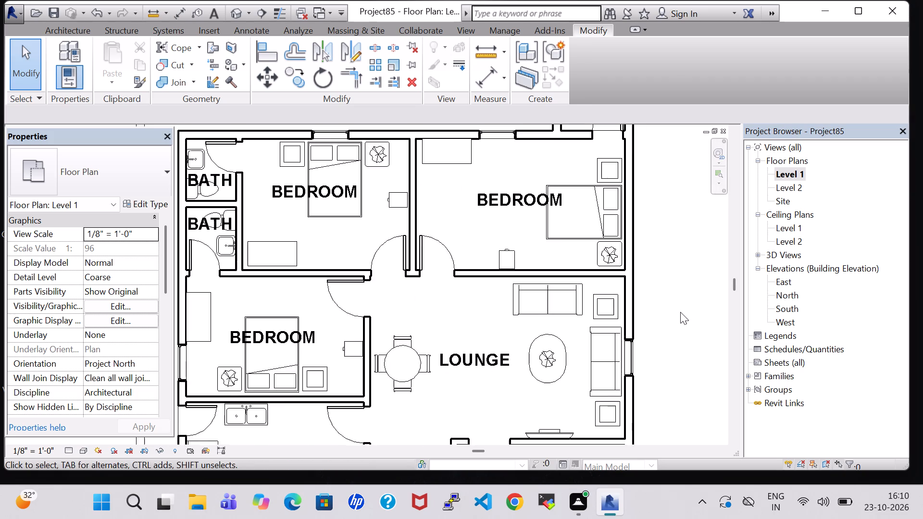
scroll(680, 312, "down", 2)
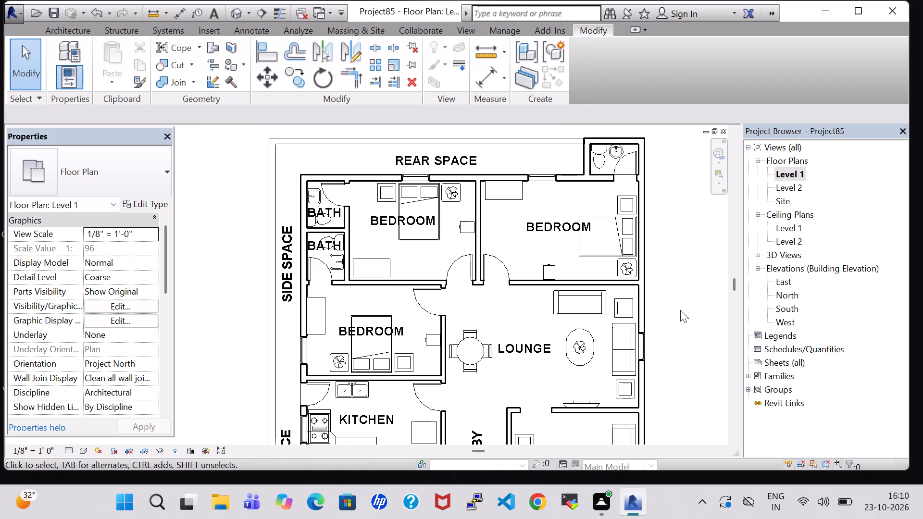
scroll(680, 310, "down", 1)
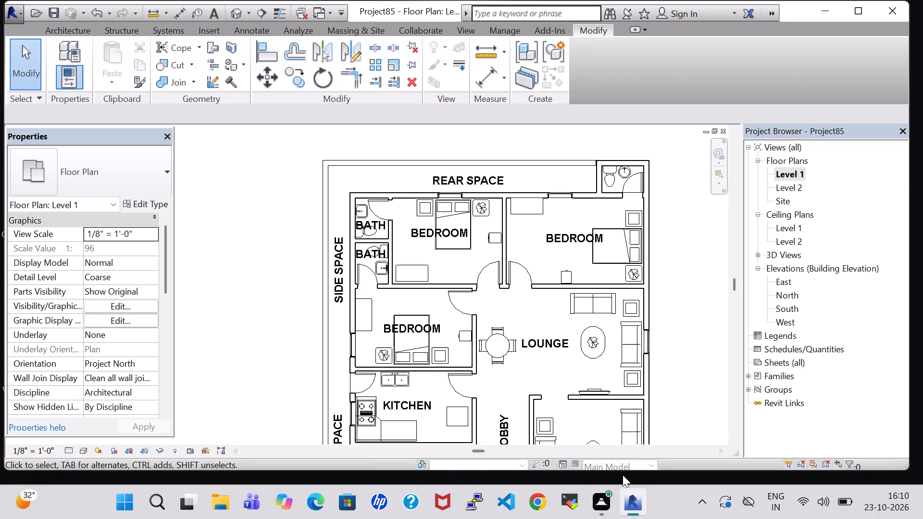
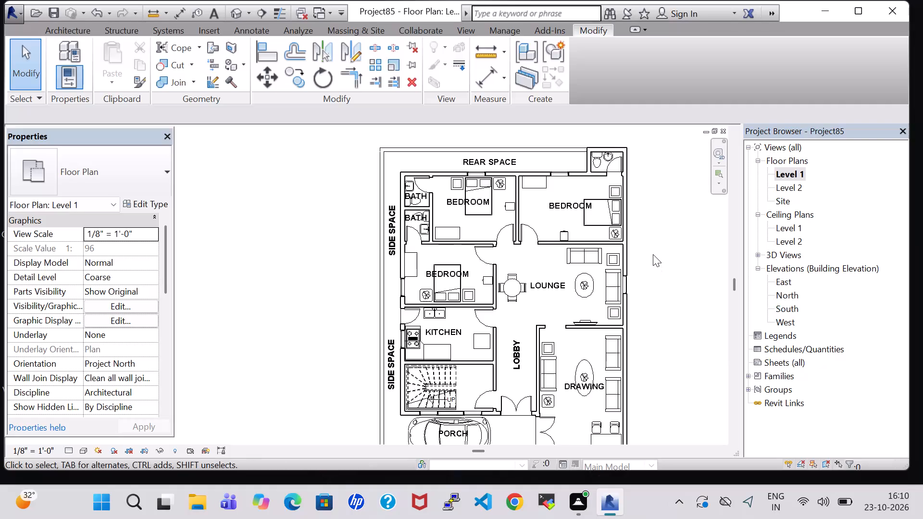
Nudge the Agave plant on the lounge's oval table to about 6' 10" from the bedroom-side wall and 6' 8" from the window wall.
middle_click_drag(653, 254, 617, 226)
scroll(619, 225, "up", 2)
middle_click_drag(619, 225, 630, 251)
scroll(630, 250, "down", 2)
scroll(630, 249, "up", 3)
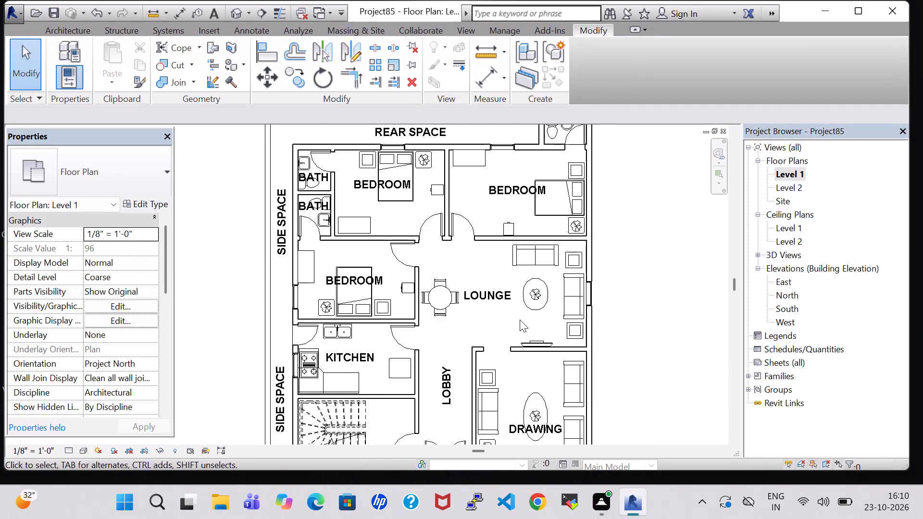
scroll(502, 316, "up", 5)
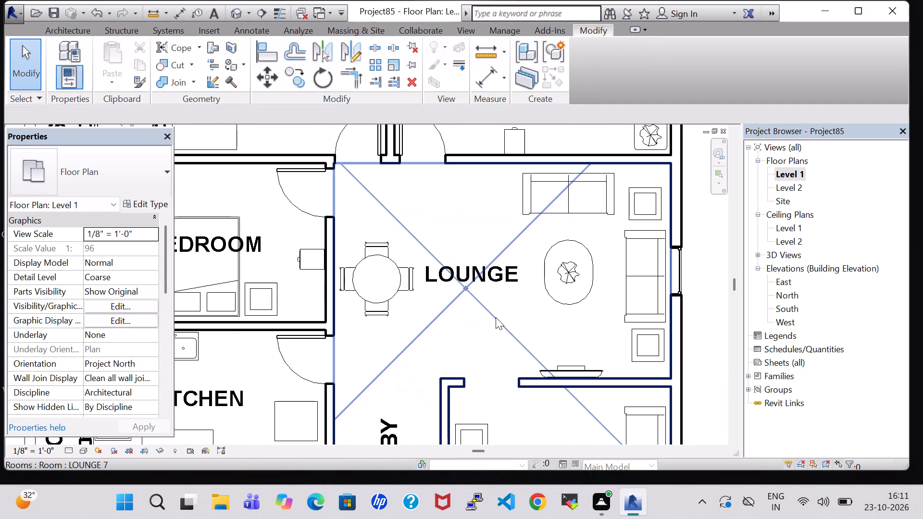
left_click(517, 299)
left_click(557, 274)
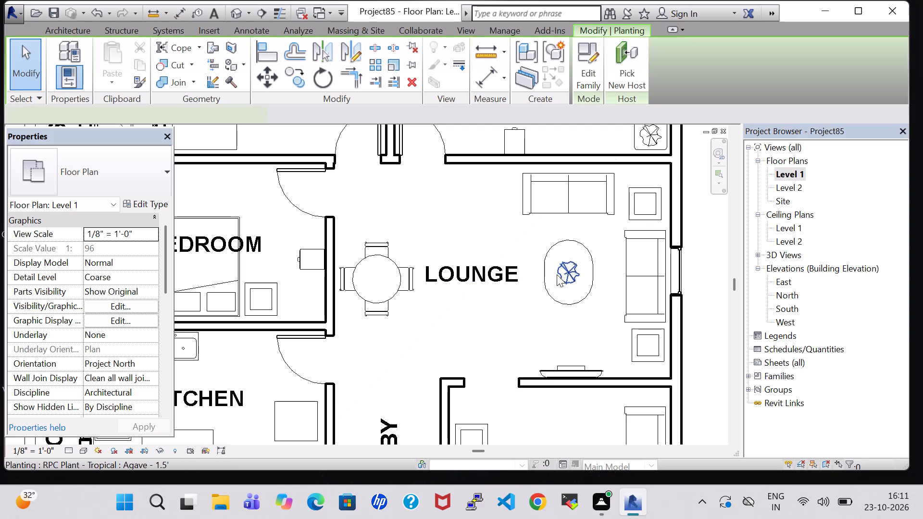
key("Down")
key("Up")
key("Right")
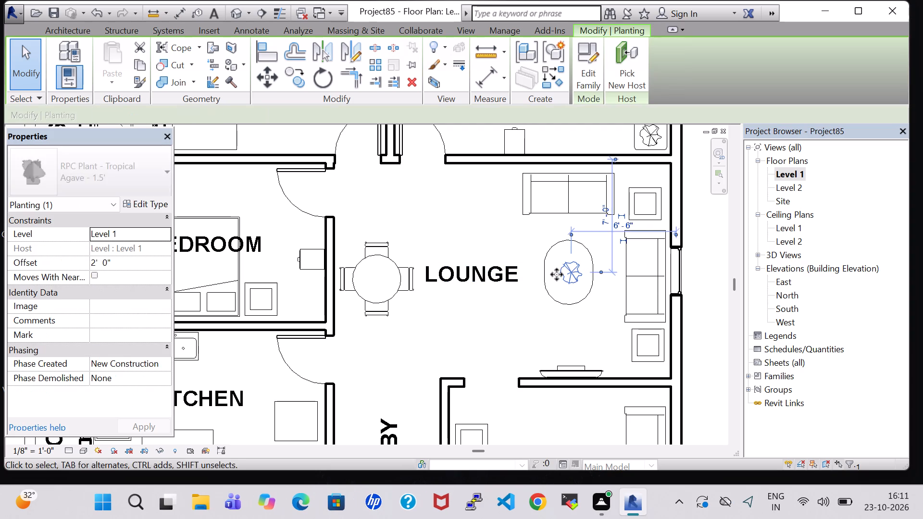
key("Up")
key("Left")
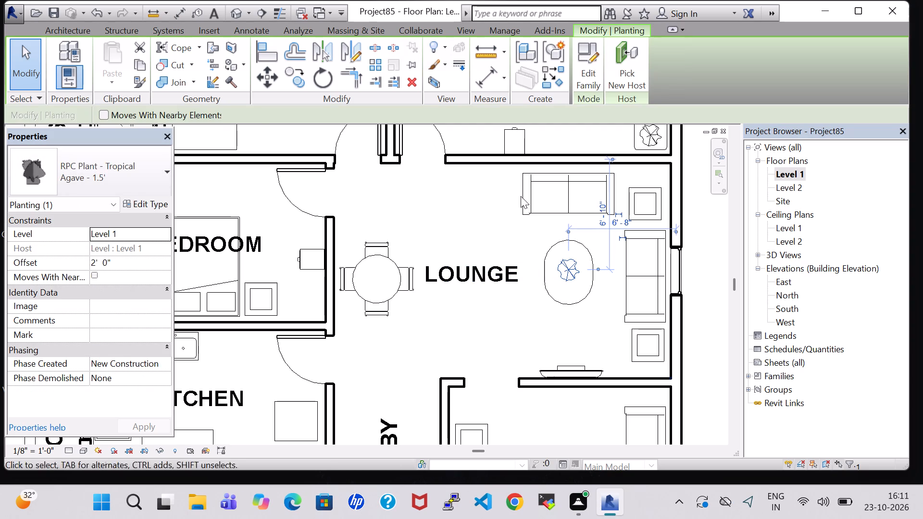
left_click(499, 210)
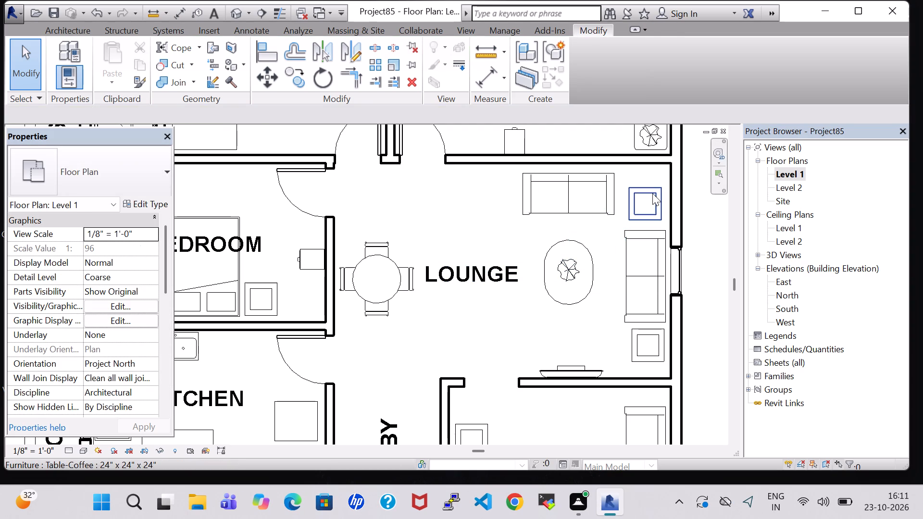
Nudge the 24" coffee table at the lounge's bedroom-side corner toward the bedroom wall, to about 2' 1" from the window wall.
left_click(652, 193)
key("Up")
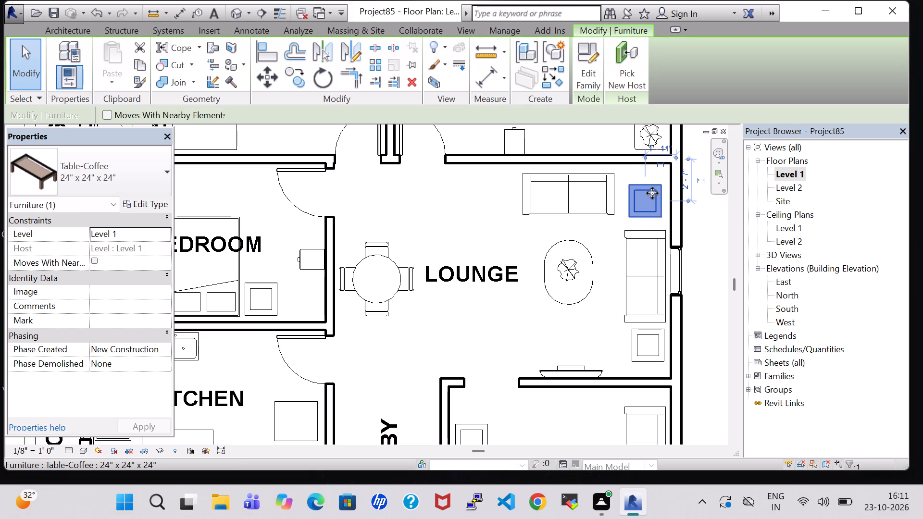
key("Left")
key("Up")
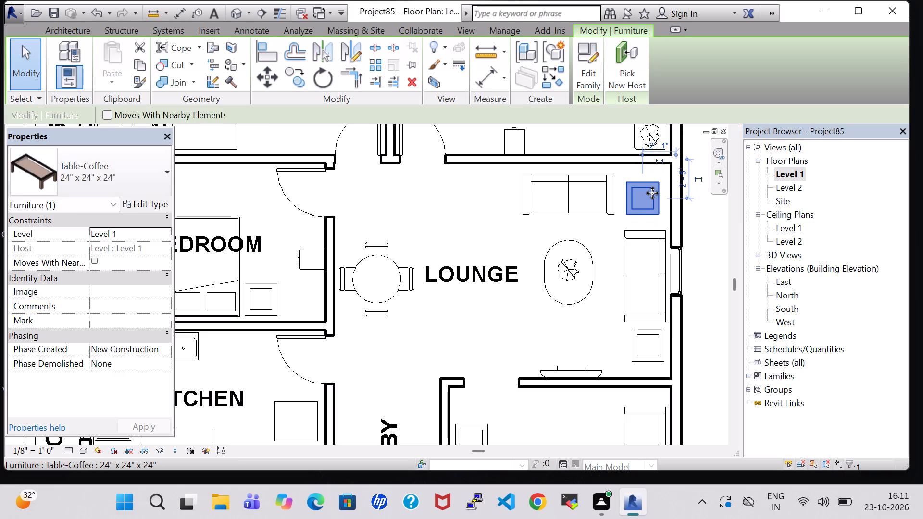
Select the Sofa-Corbu along the lounge's window wall.
left_click(619, 312)
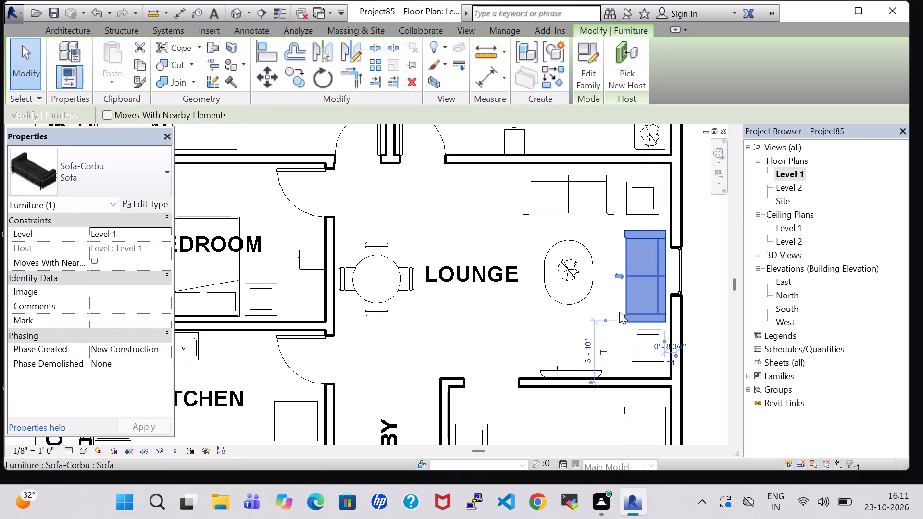
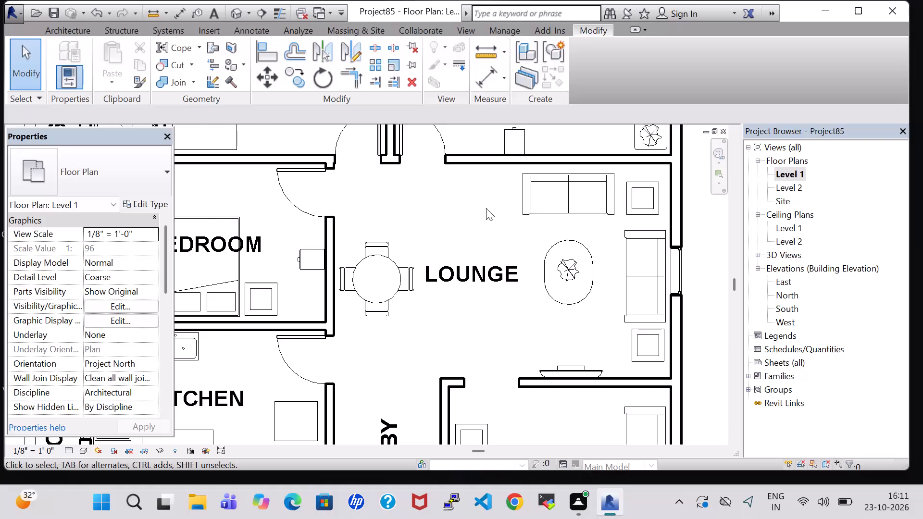
Review the type properties of the oval dining table in the lounge without changing them.
scroll(486, 208, "down", 2)
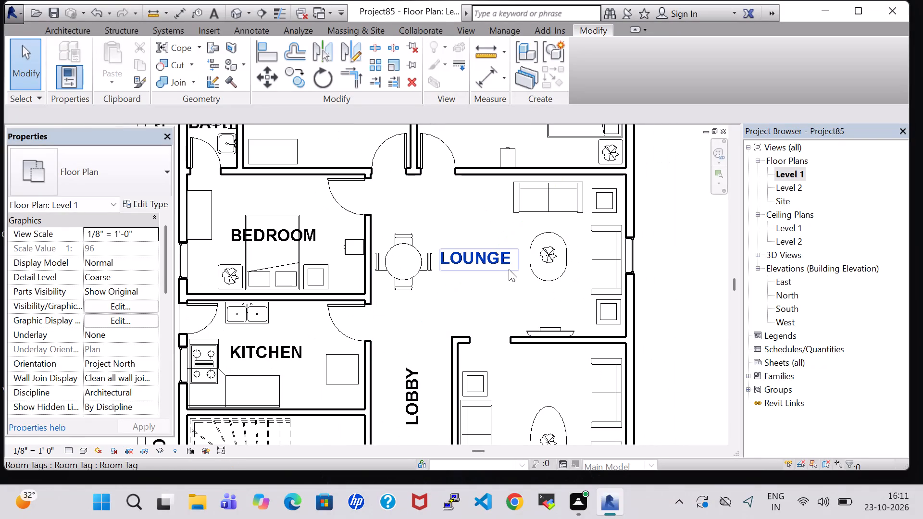
left_click(550, 274)
left_click(137, 172)
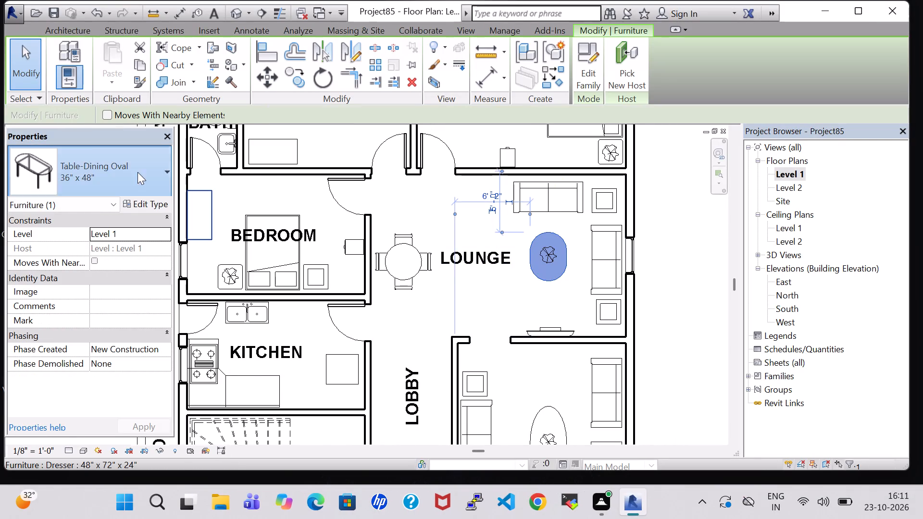
left_click(149, 177)
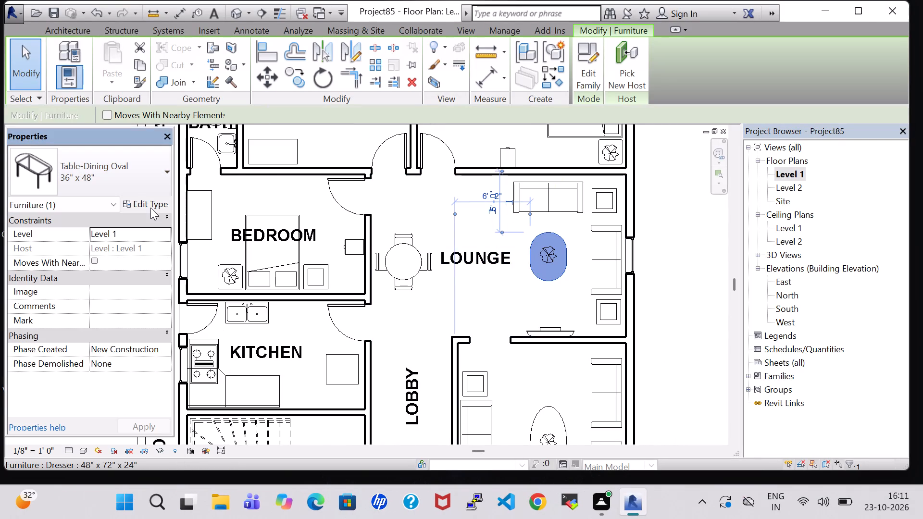
left_click(150, 208)
left_click(576, 60)
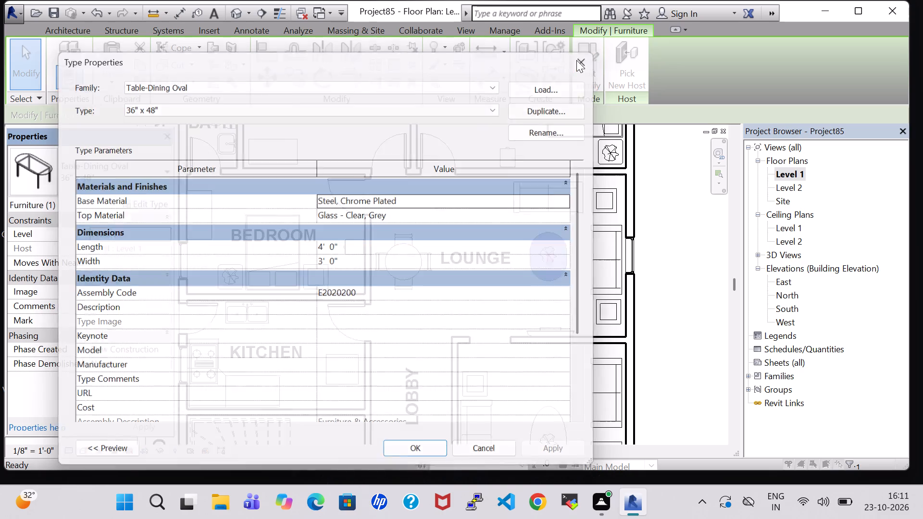
left_click(667, 303)
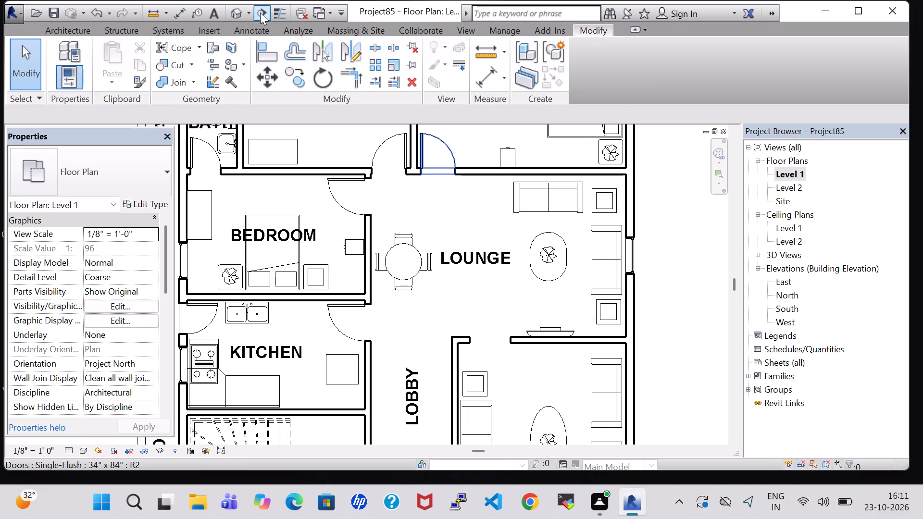
Show the whole house in the default 3D view, seen from the front and above, and save the project.
left_click(238, 14)
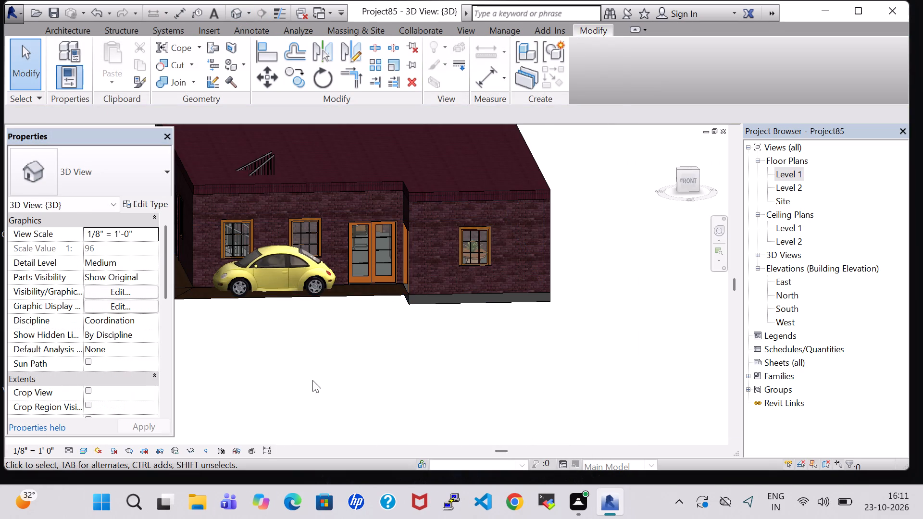
middle_click_drag(312, 371, 320, 387, "shift")
middle_click_drag(329, 359, 400, 433)
left_click(52, 10)
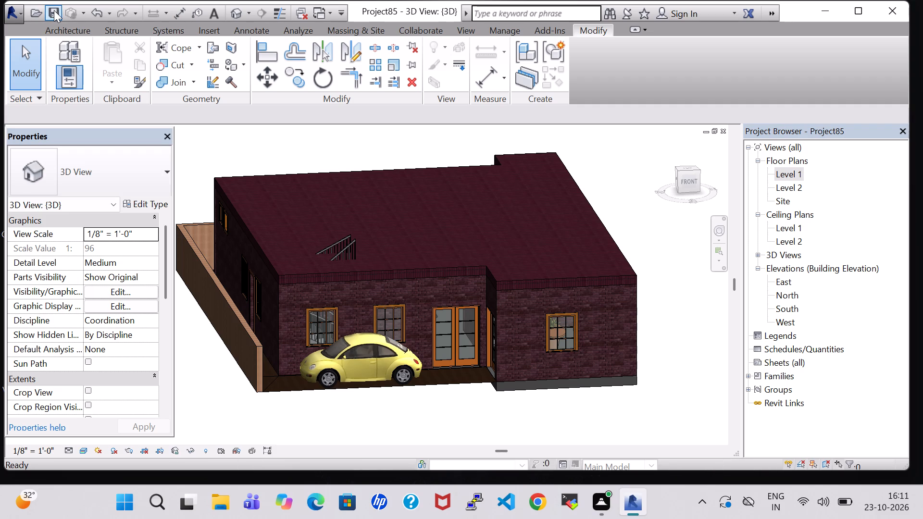
Export the model as an IFC 2x3 file named Project85 in the work folder, with 1st Level space boundaries.
left_click(17, 15)
left_click(96, 227)
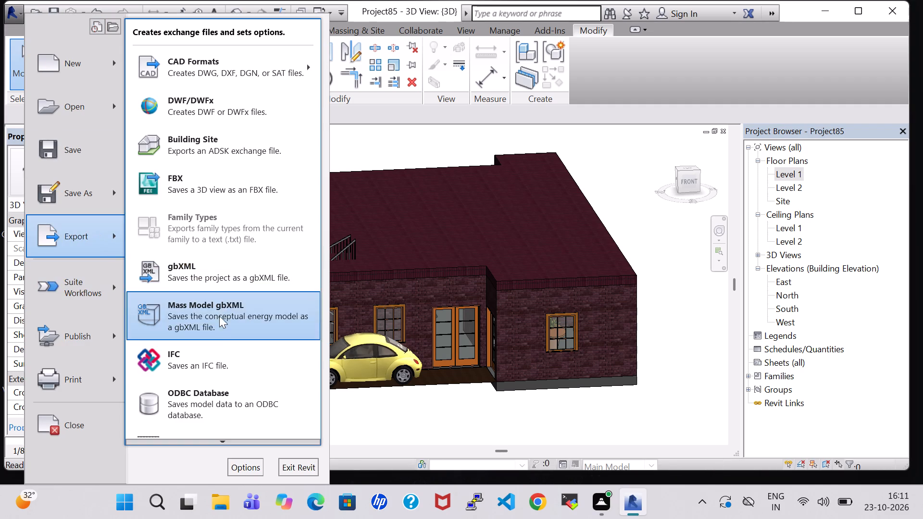
left_click(225, 359)
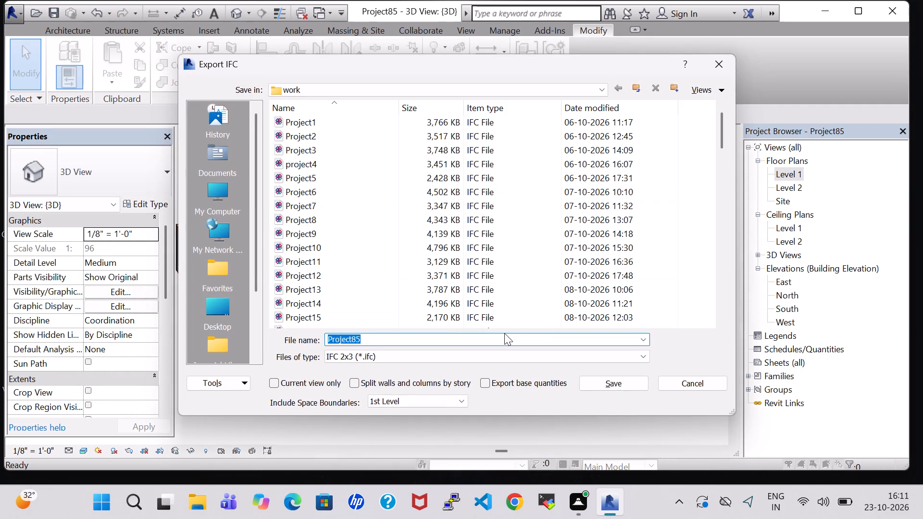
left_click_drag(722, 136, 739, 311)
left_click(615, 384)
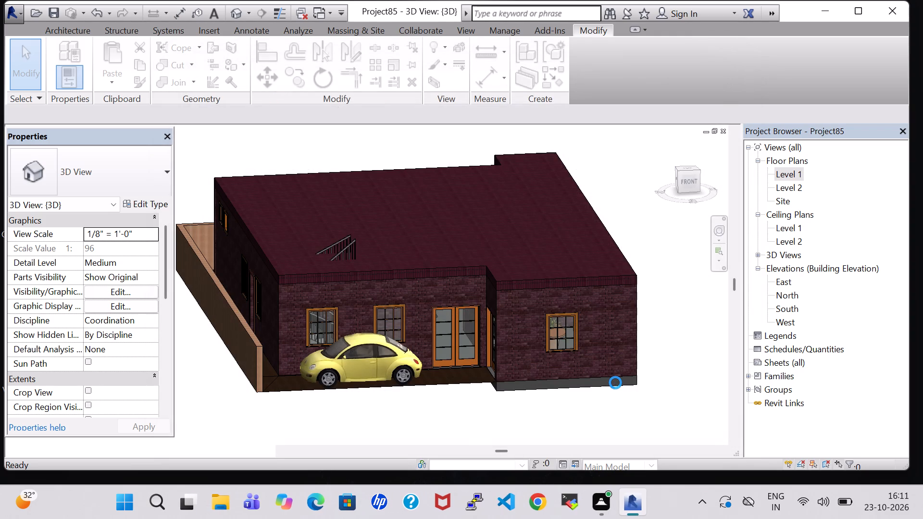